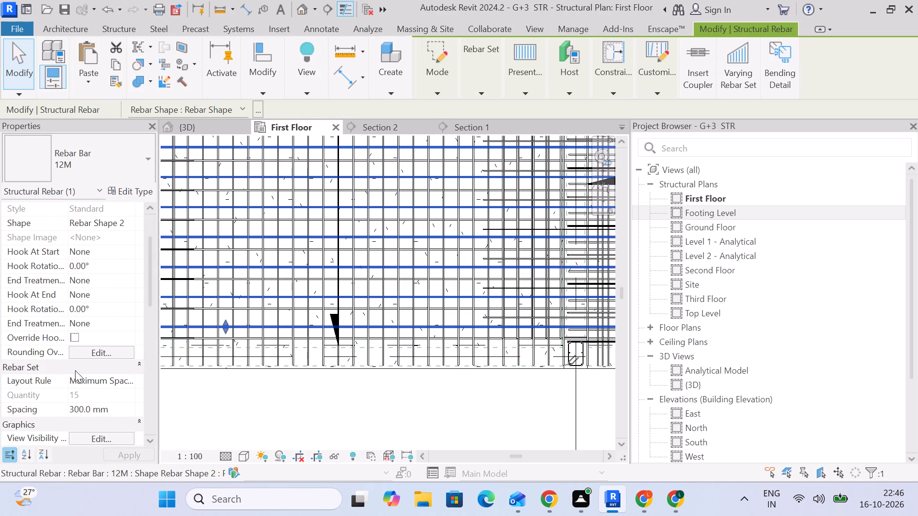
Check in which views the selected 12M rebar set is shown unobscured, then deselect it.
scroll(97, 349, down, 3)
click(109, 314)
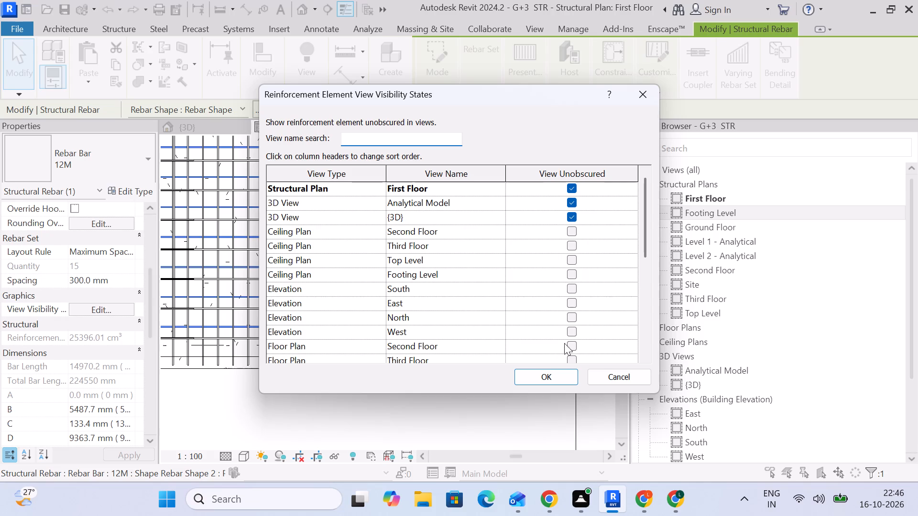
click(557, 381)
scroll(470, 400, down, 4)
click(477, 434)
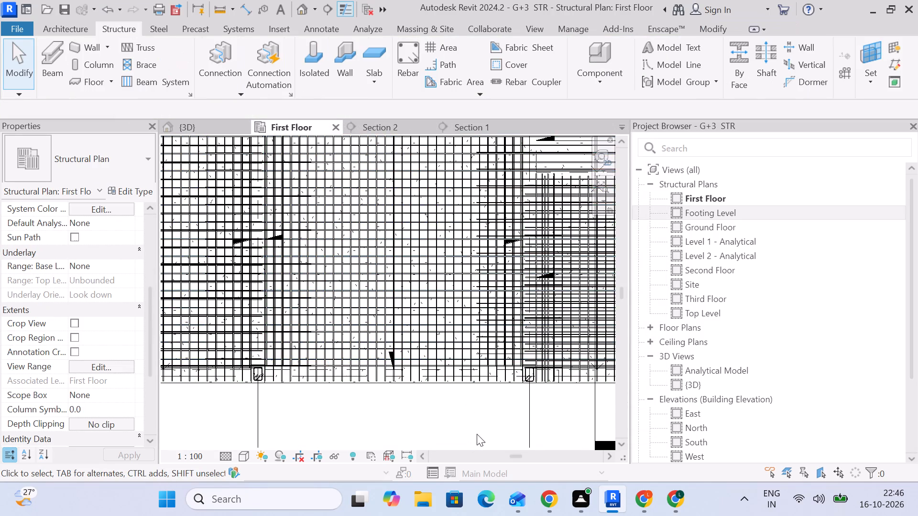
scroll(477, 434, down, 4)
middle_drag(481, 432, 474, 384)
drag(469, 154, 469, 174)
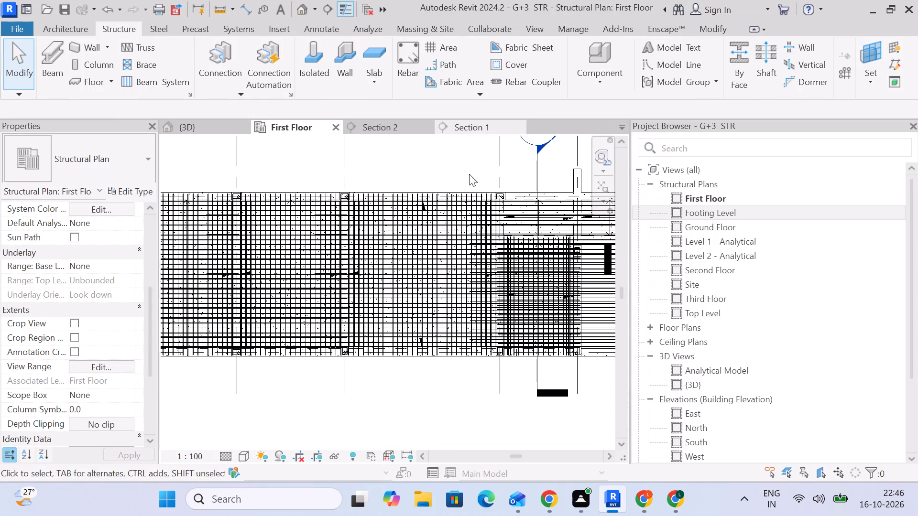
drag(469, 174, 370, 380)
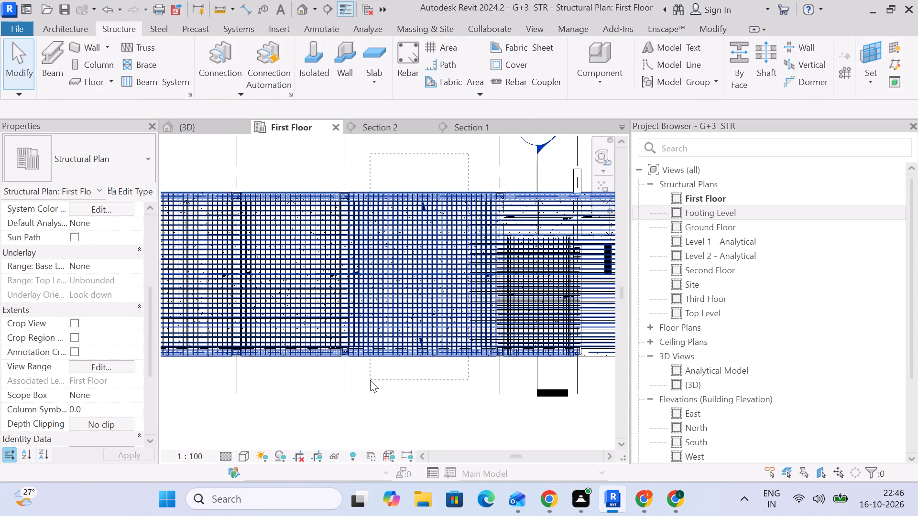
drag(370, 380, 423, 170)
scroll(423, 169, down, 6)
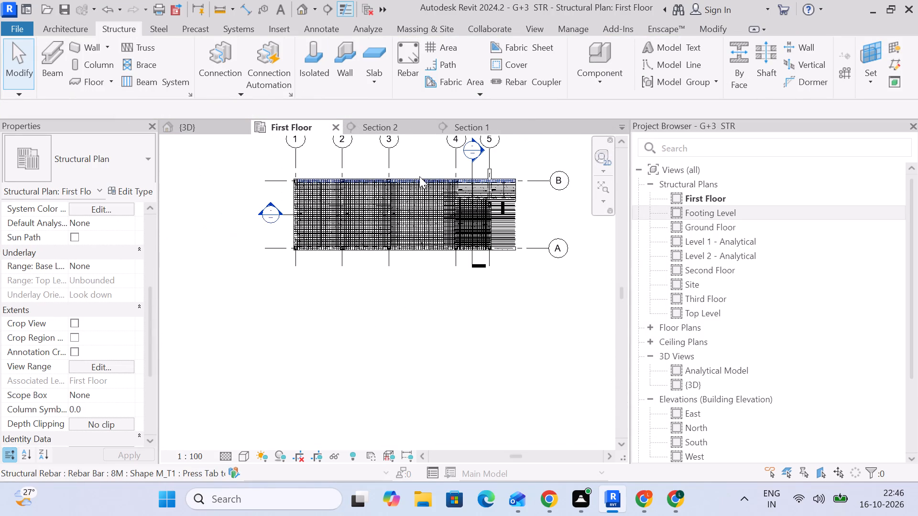
Select the first floor plan's elements, filter to Structural Rebar only, and show it unobscured in the First Floor, Analytical Model and {3D} views.
scroll(419, 176, up, 3)
drag(192, 161, 300, 318)
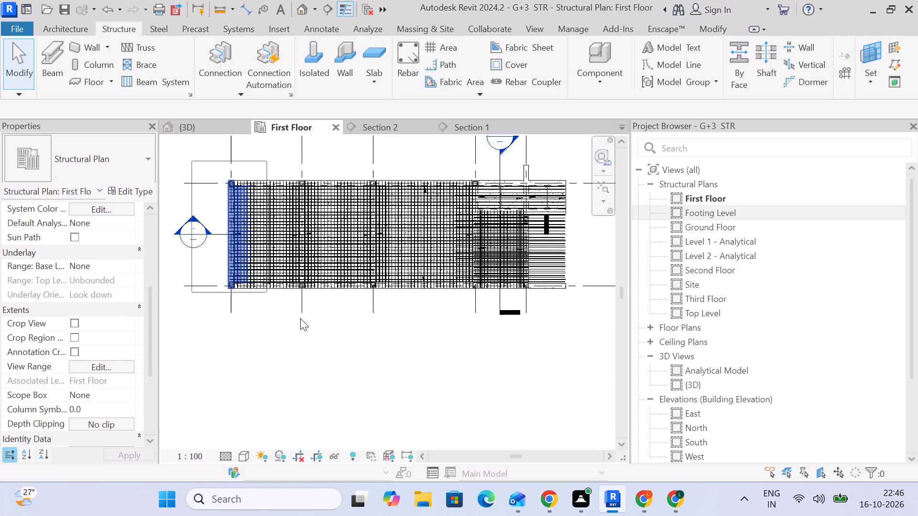
drag(300, 318, 581, 337)
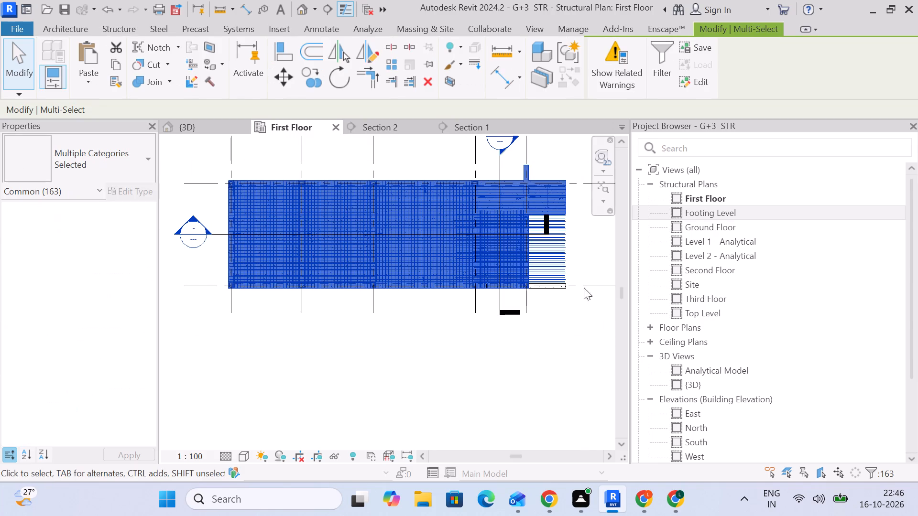
click(649, 72)
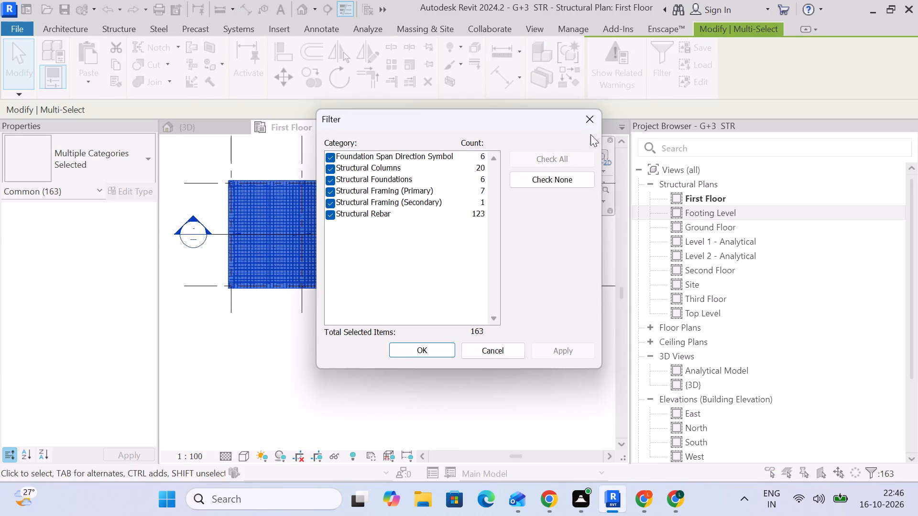
click(564, 187)
click(331, 214)
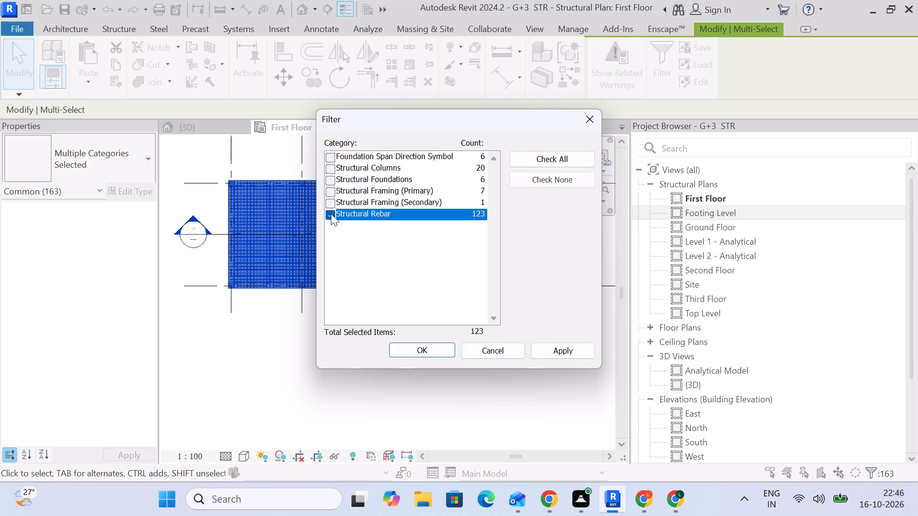
click(430, 348)
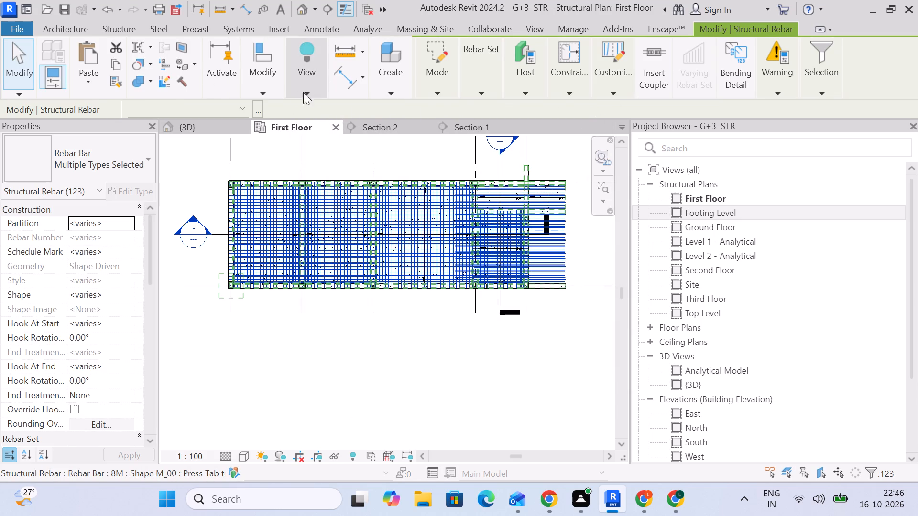
scroll(67, 321, down, 4)
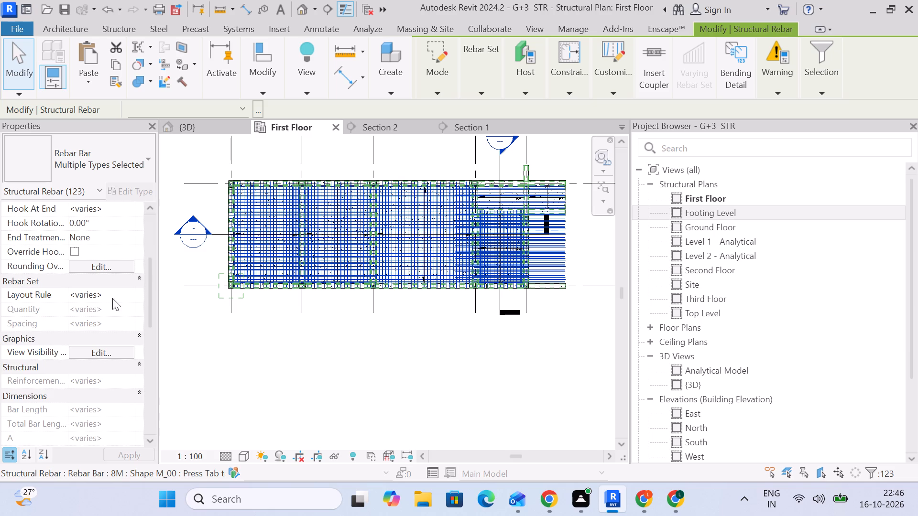
click(123, 351)
click(572, 193)
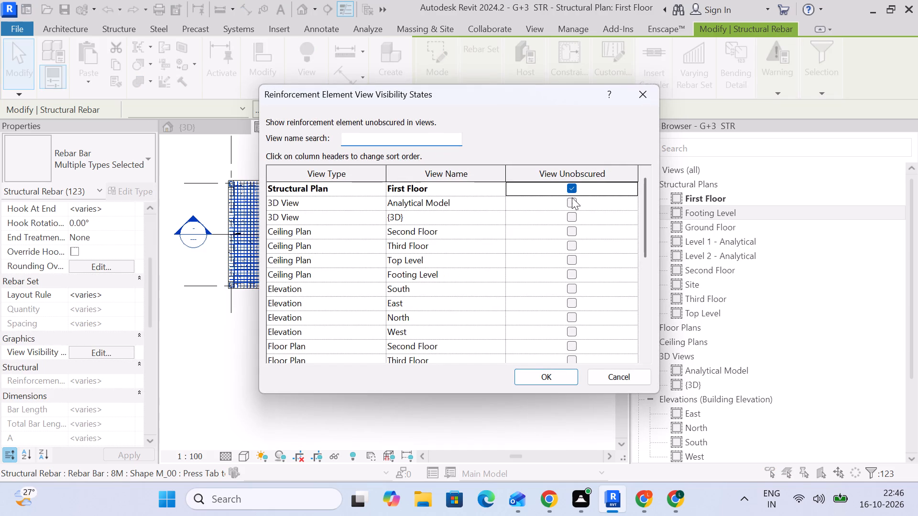
click(572, 205)
click(573, 221)
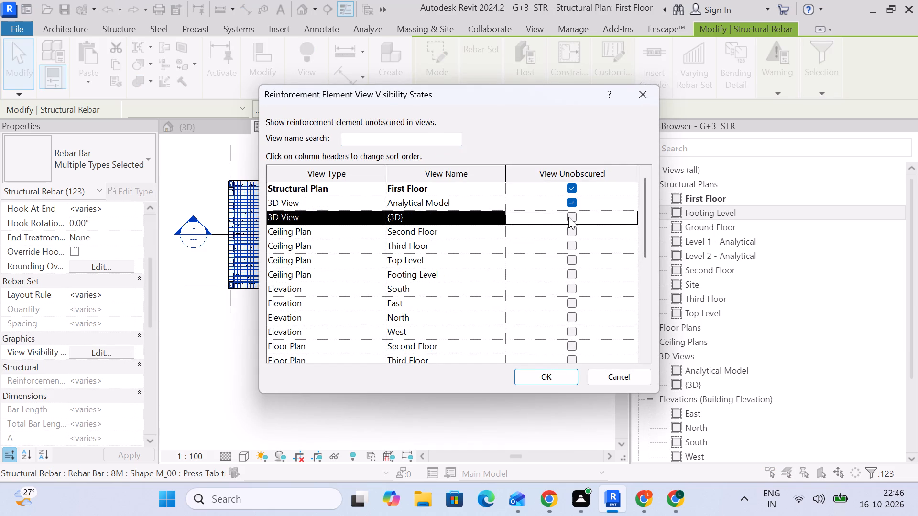
click(568, 217)
click(557, 381)
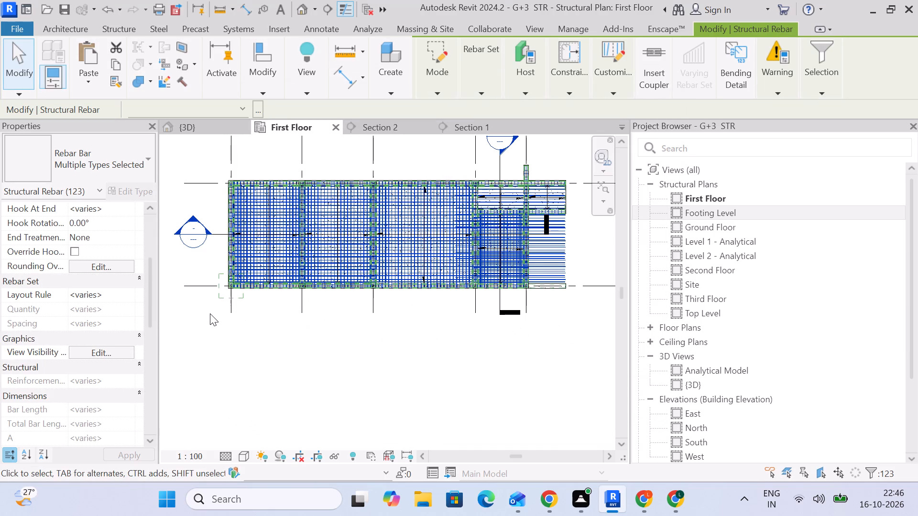
click(371, 351)
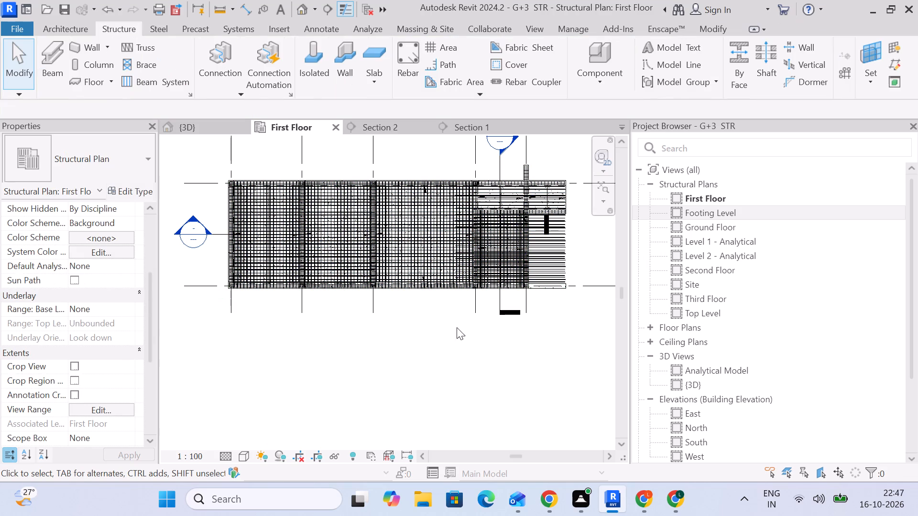
Shorten the 12M, 300 mm spaced horizontal slab rebar set from the overhang edge beyond grid 5 back to the beam on grid 4.
scroll(527, 268, up, 4)
click(592, 267)
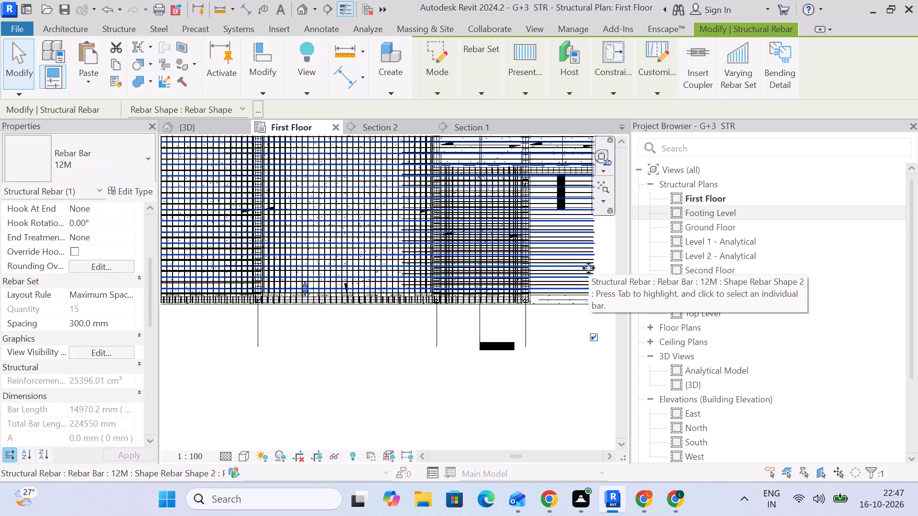
scroll(566, 307, down, 2)
middle_drag(557, 312, 524, 327)
scroll(455, 310, down, 1)
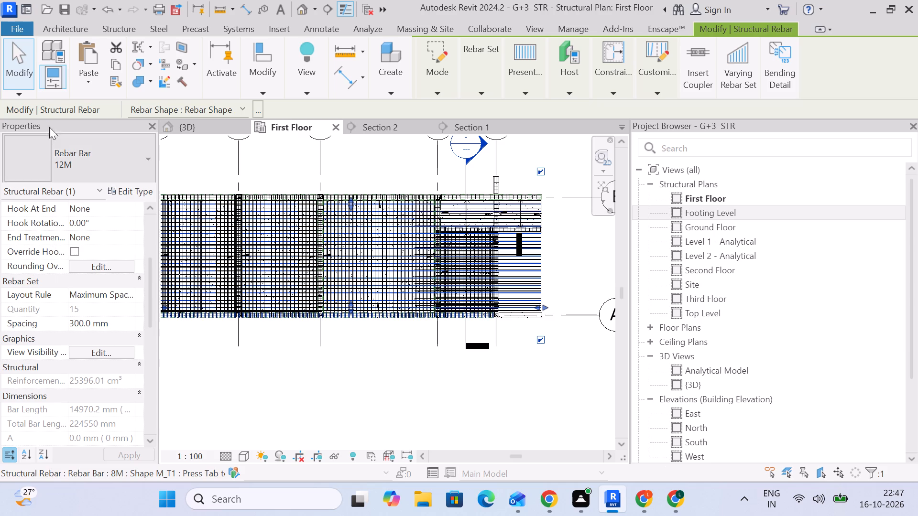
scroll(510, 294, down, 2)
middle_drag(493, 295, 507, 265)
scroll(568, 279, up, 3)
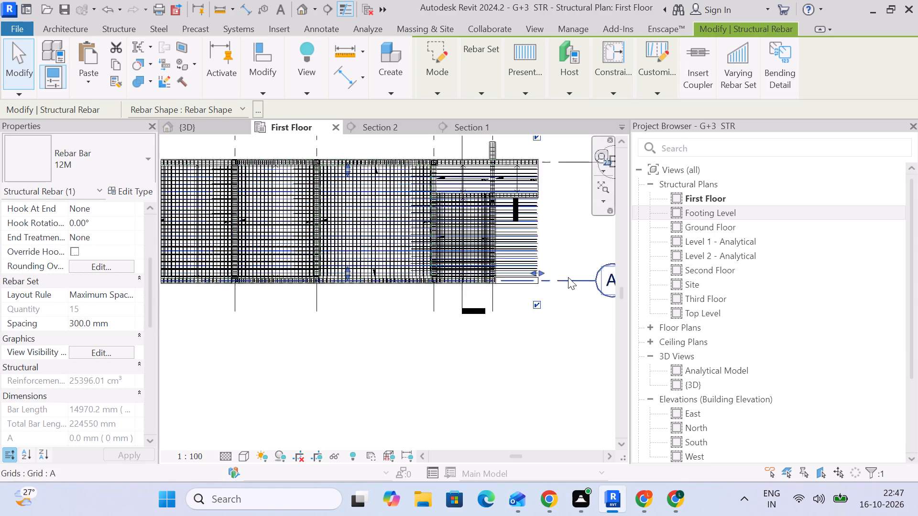
scroll(568, 277, up, 1)
scroll(429, 279, up, 3)
drag(576, 265, 514, 263)
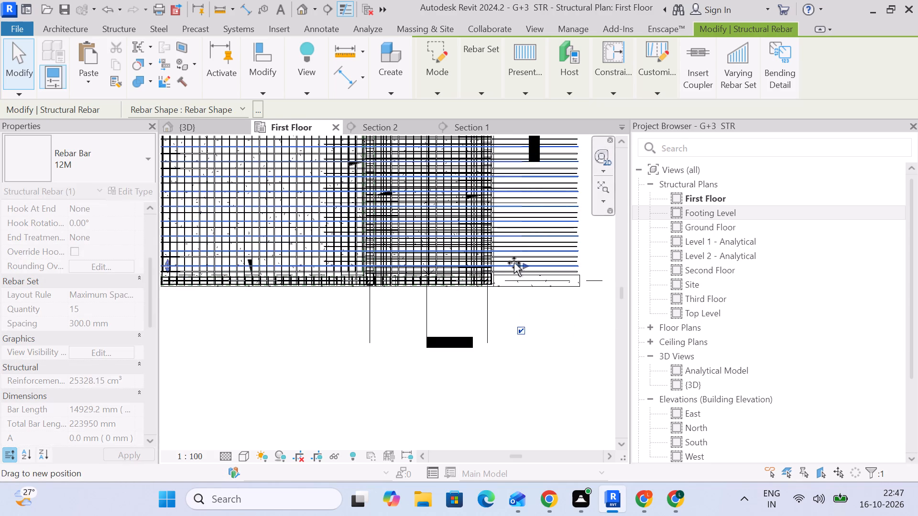
drag(514, 263, 365, 262)
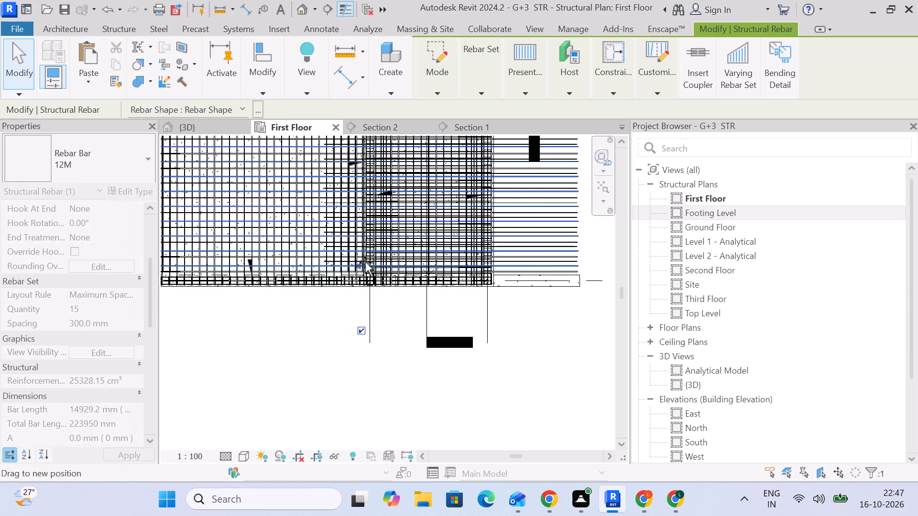
drag(365, 262, 372, 262)
Extend the end of the 12M rebar set slightly within the grid 4 beam, for a bar length of about 10980 mm.
scroll(373, 265, up, 10)
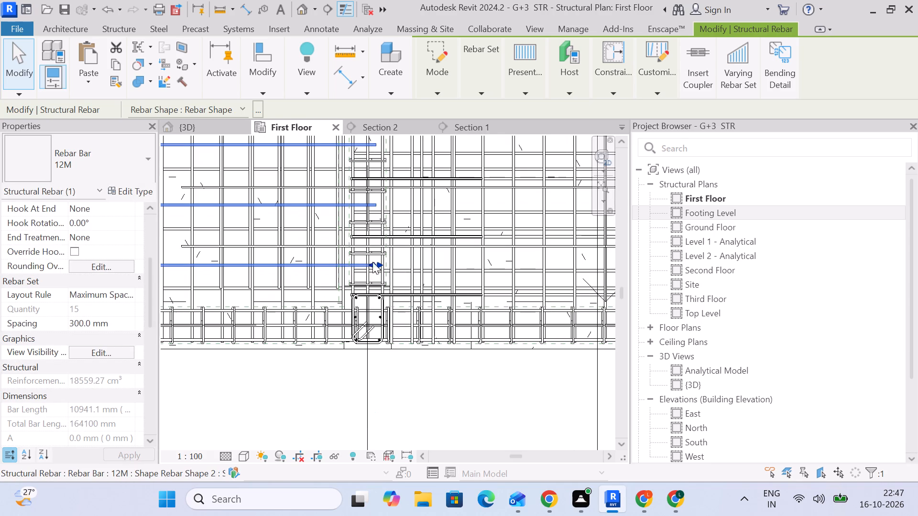
drag(372, 262, 385, 261)
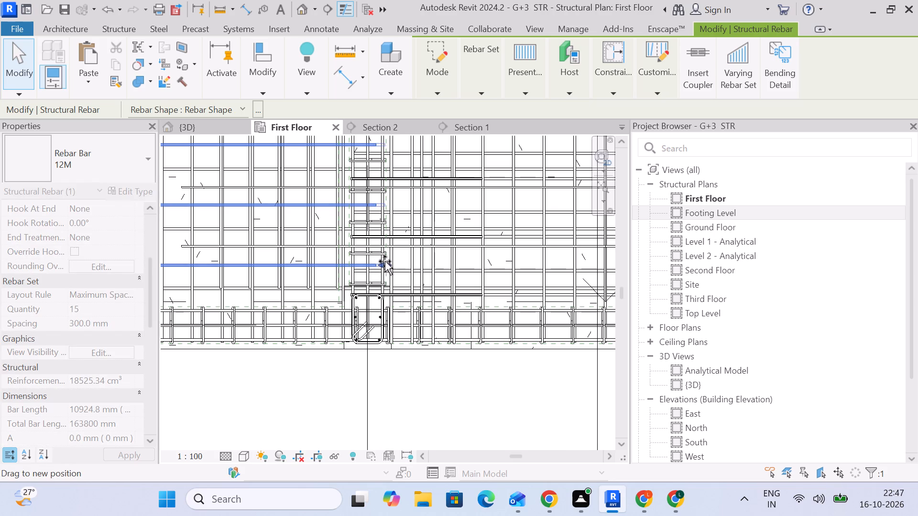
drag(385, 261, 384, 261)
scroll(382, 265, down, 13)
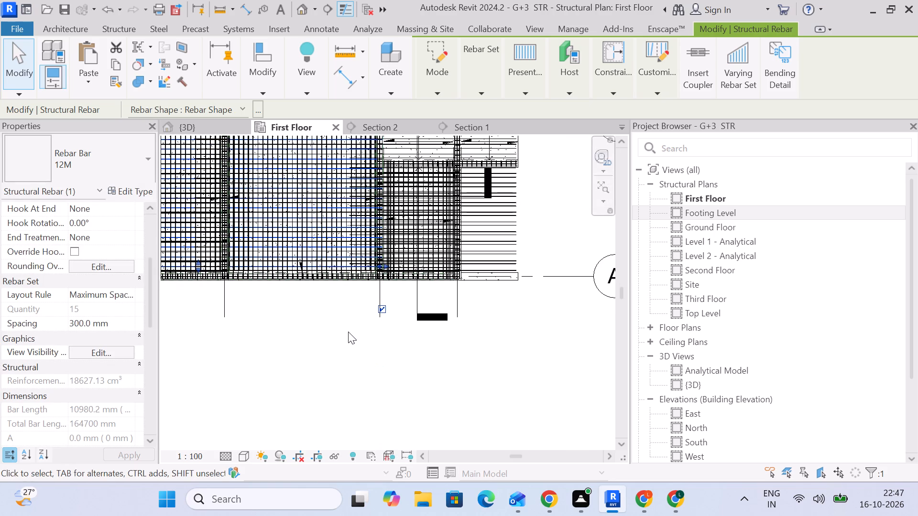
click(348, 332)
Examine the extents of the 12M rebar set and the straight 8M rebar set around grids 4 and 5 in plan.
scroll(365, 218, up, 5)
click(365, 218)
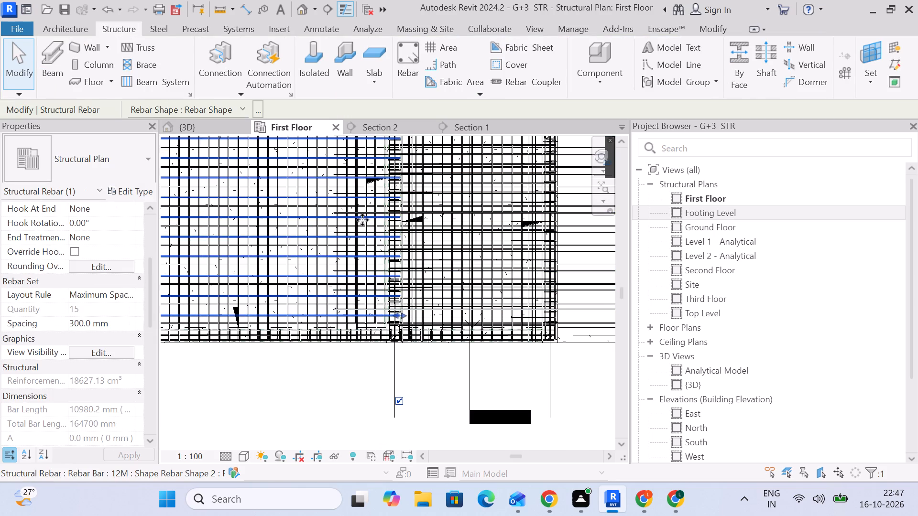
scroll(362, 220, up, 4)
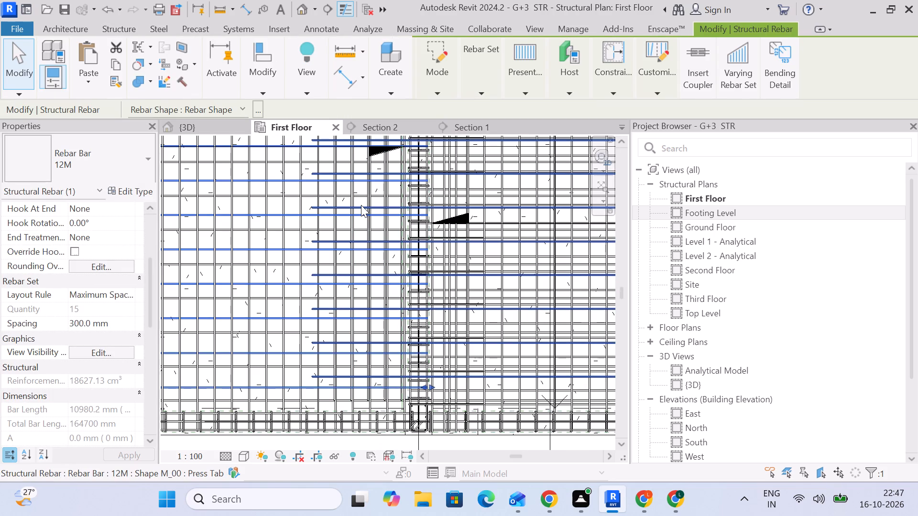
click(361, 205)
scroll(361, 205, down, 10)
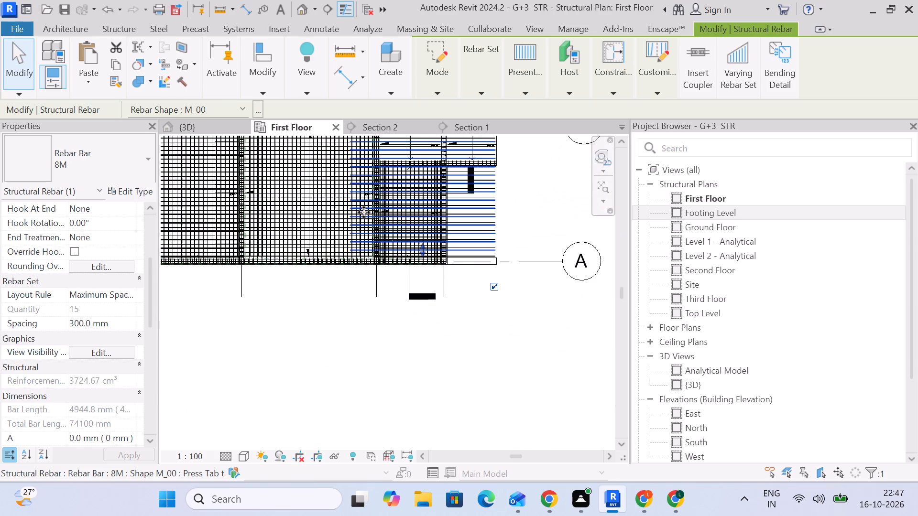
middle_drag(364, 212, 309, 262)
scroll(309, 262, up, 1)
middle_drag(310, 262, 455, 233)
scroll(458, 233, down, 2)
middle_drag(458, 233, 437, 258)
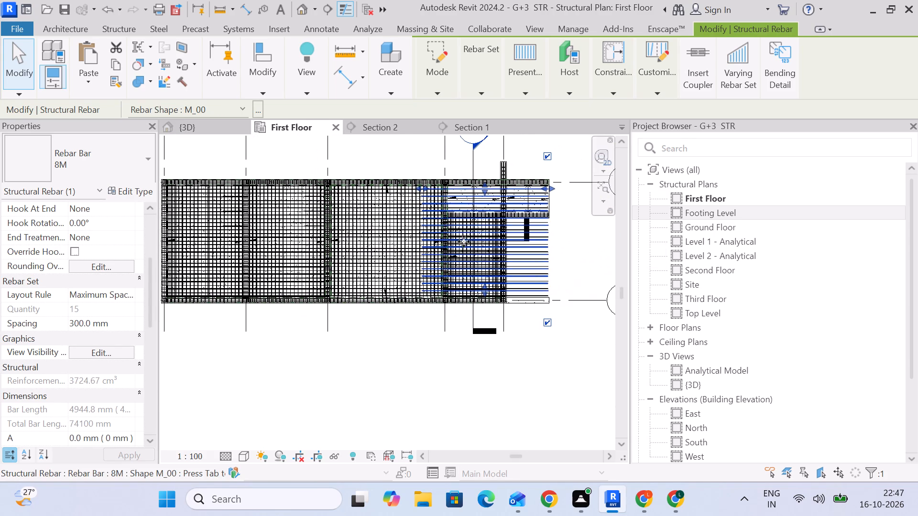
scroll(466, 215, up, 5)
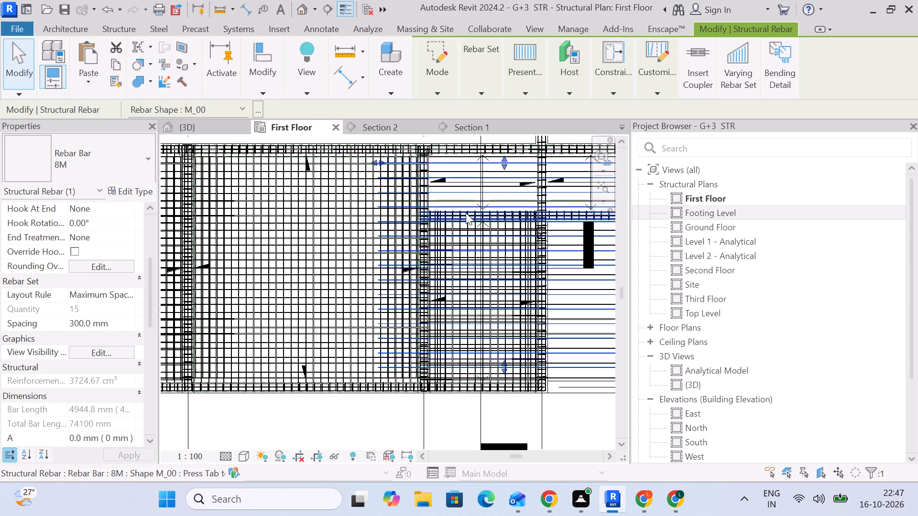
Inspect the first floor slab reinforcement in the {3D} view, from the interior bays to the overhang beyond grid 5.
click(381, 123)
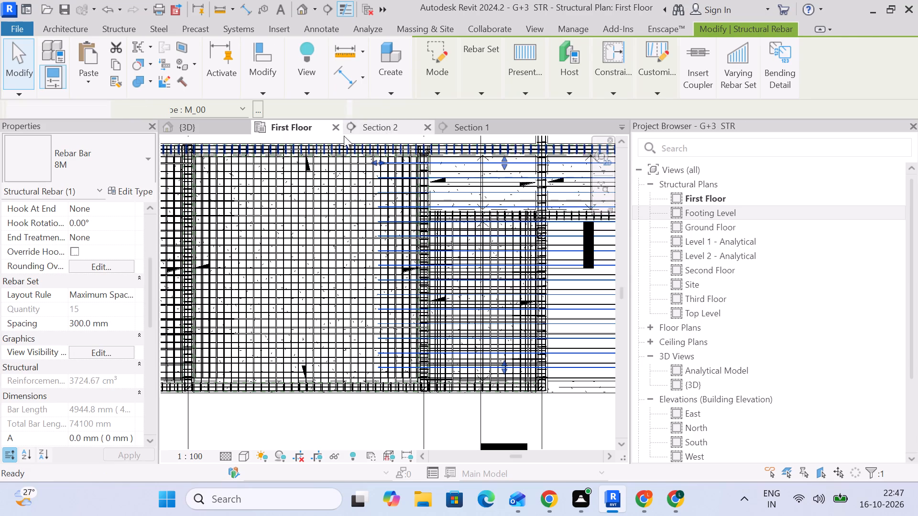
click(222, 131)
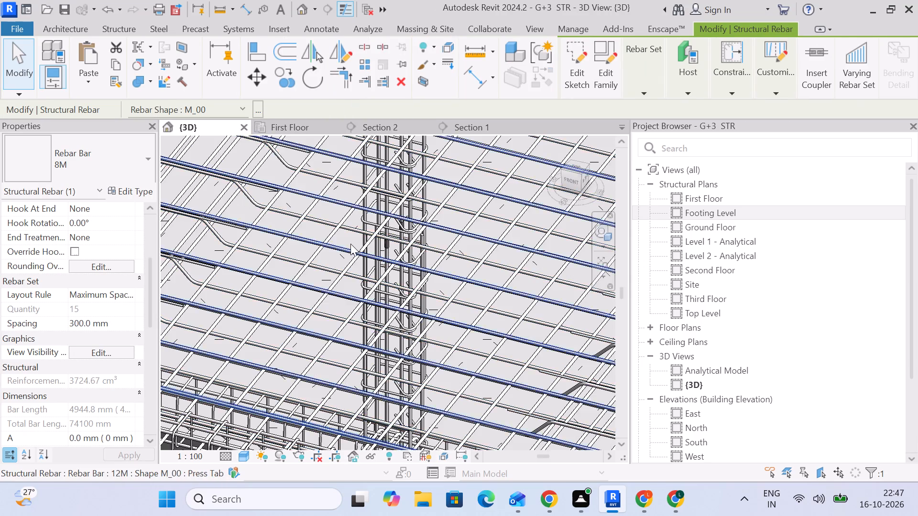
scroll(354, 240, down, 5)
middle_drag(371, 247, 420, 218)
scroll(420, 218, up, 1)
scroll(422, 218, down, 8)
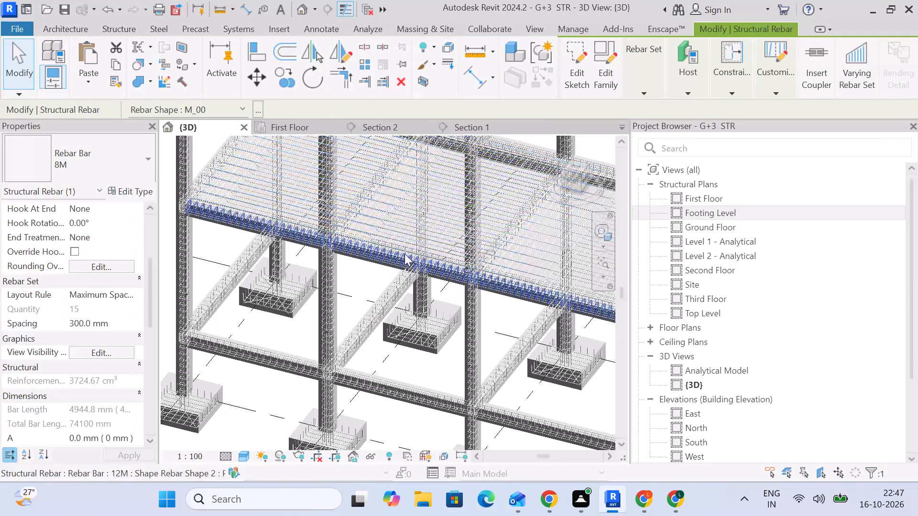
middle_drag(417, 281, 300, 258)
scroll(456, 228, up, 5)
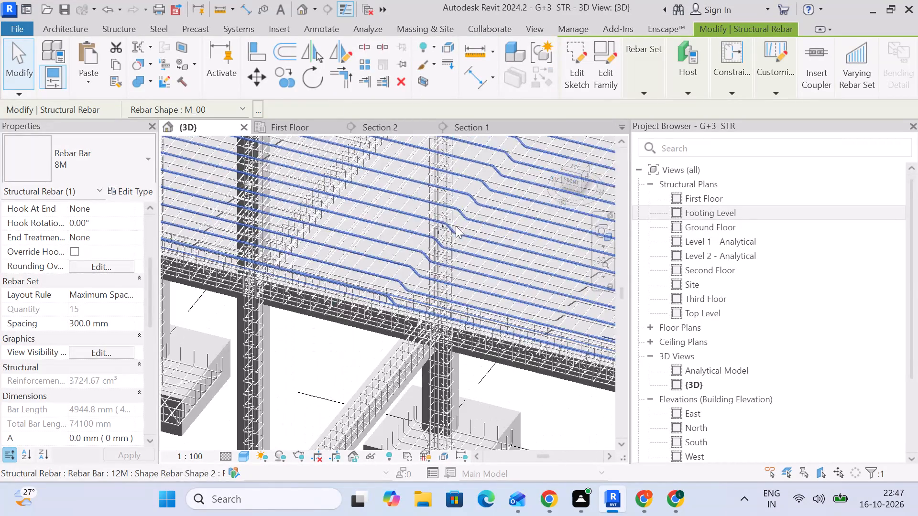
middle_drag(474, 250, 413, 218)
scroll(464, 227, down, 3)
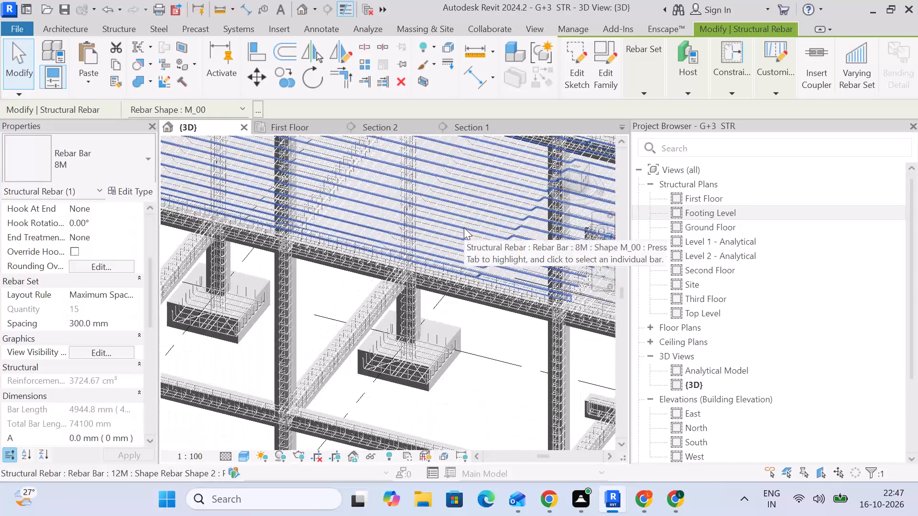
key(Escape)
middle_drag(486, 241, 381, 254)
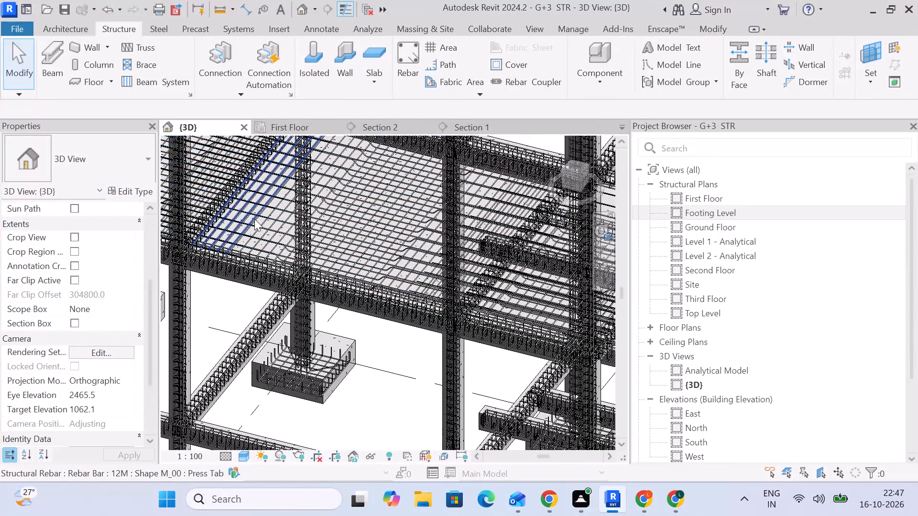
scroll(388, 244, down, 2)
middle_drag(390, 244, 219, 229)
scroll(408, 265, up, 4)
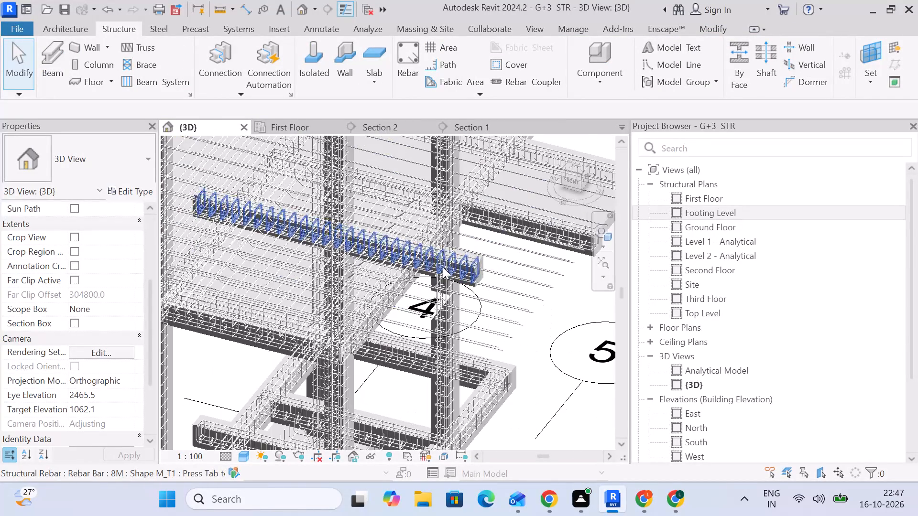
Delete the 8M rebar set and the second 300 mm spaced rebar set projecting past the slab into the open area near grid 5.
click(516, 266)
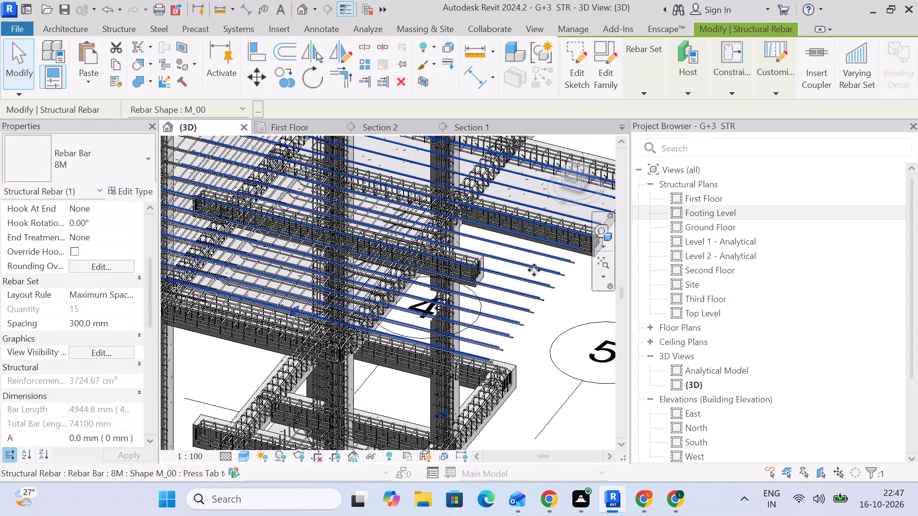
key(Delete)
click(541, 270)
key(Delete)
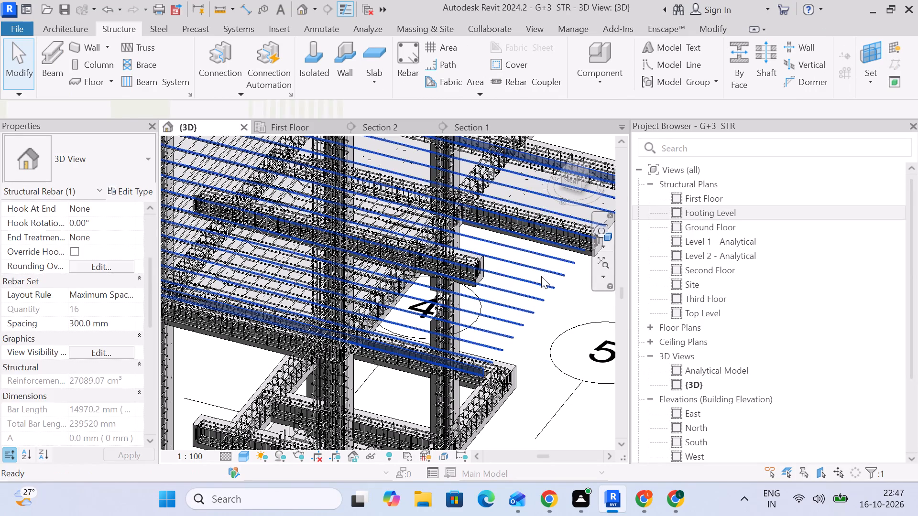
Inspect the remaining first floor slab reinforcement across the interior bays in the {3D} view.
scroll(396, 293, up, 4)
middle_drag(385, 292, 551, 324)
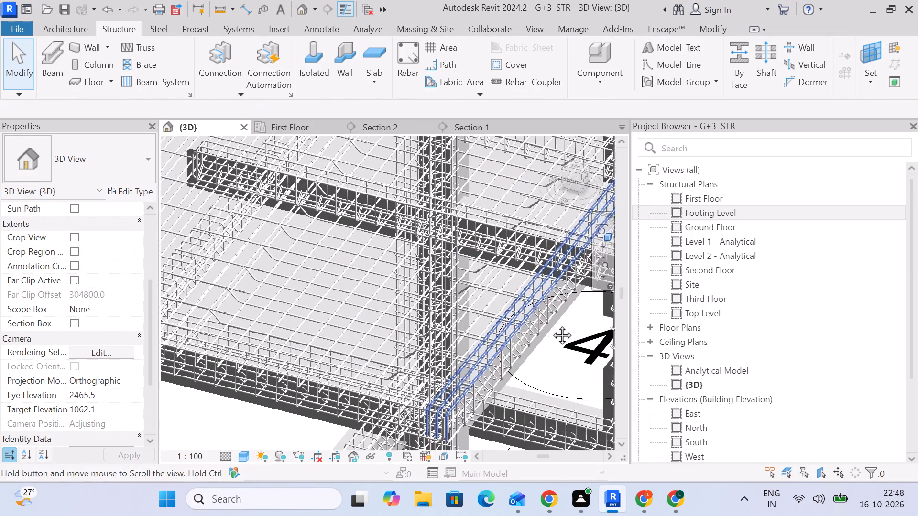
middle_drag(551, 324, 662, 329)
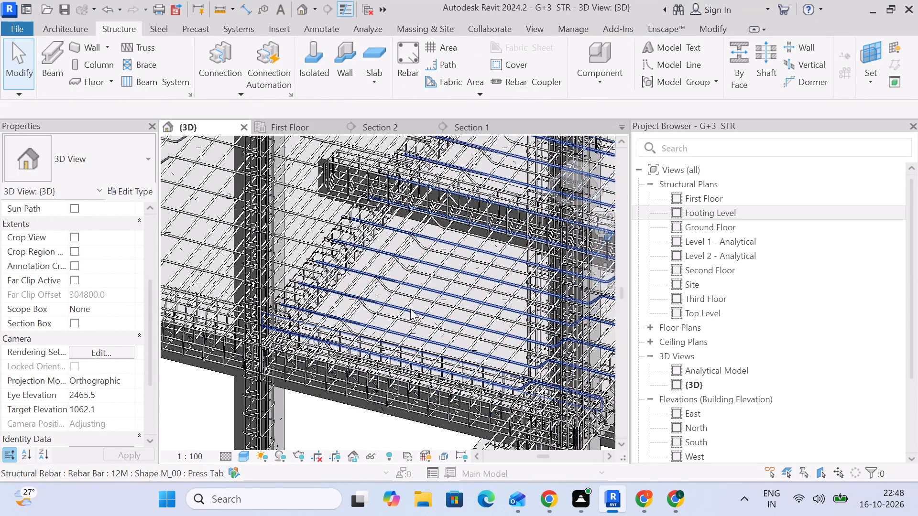
scroll(487, 288, down, 4)
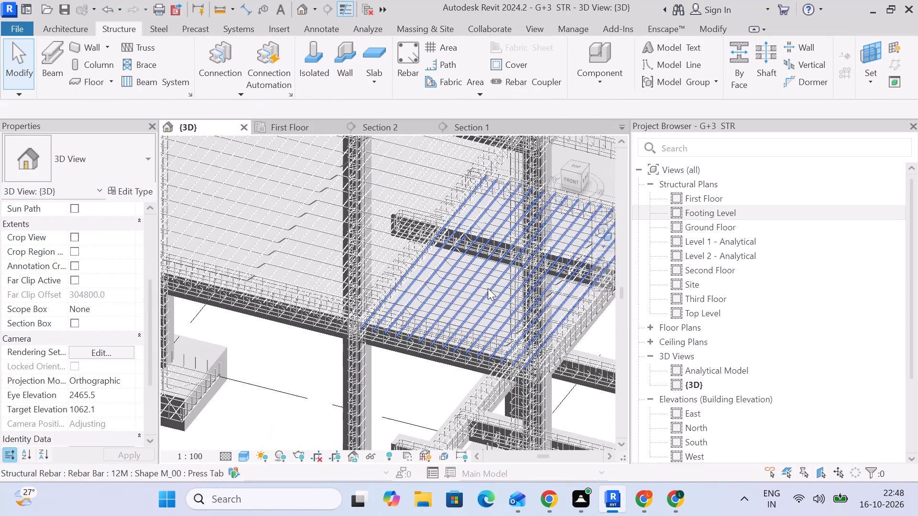
middle_drag(488, 288, 469, 267)
scroll(278, 247, down, 2)
middle_drag(278, 247, 507, 295)
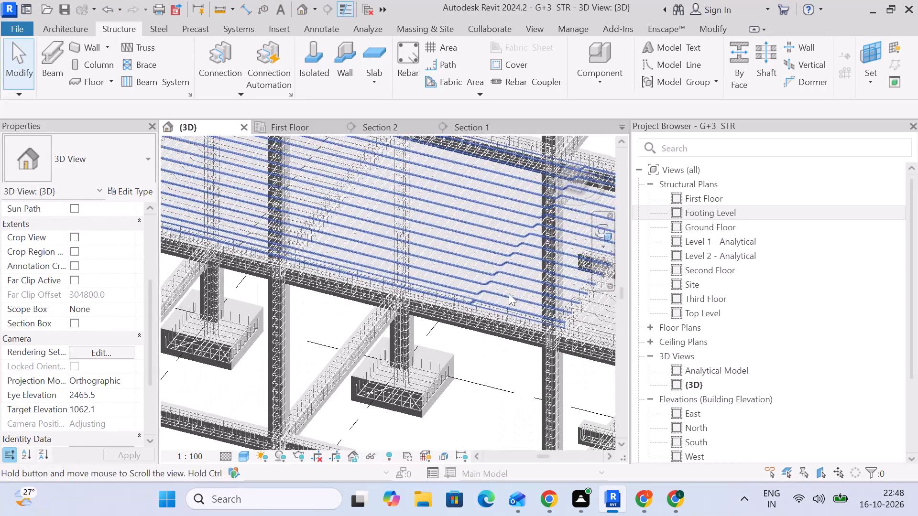
middle_drag(456, 279, 325, 353)
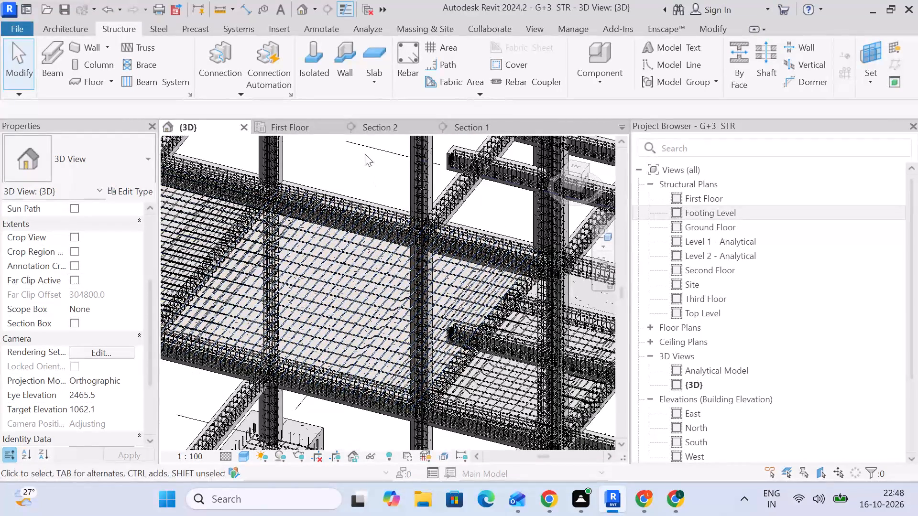
Examine the slab bars and their bent-up ends around the beams in Section 2.
click(290, 126)
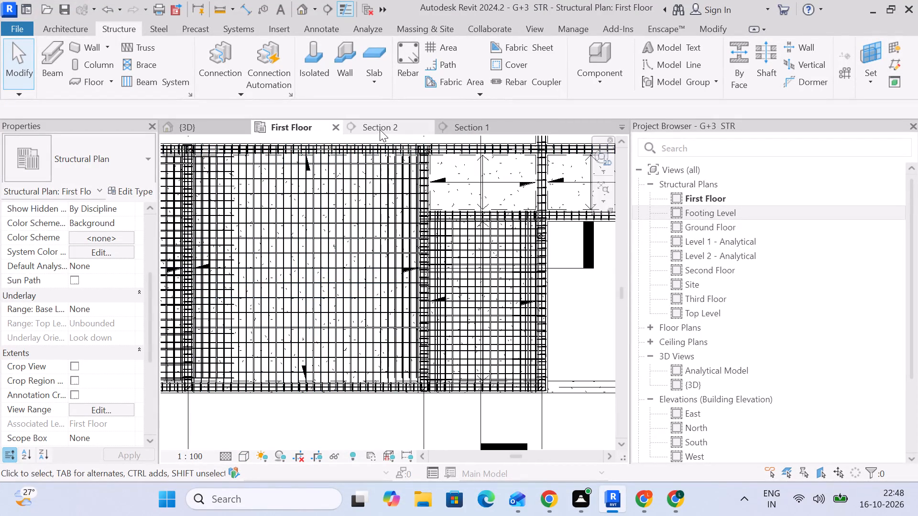
click(380, 129)
scroll(378, 247, down, 4)
middle_drag(376, 249, 353, 254)
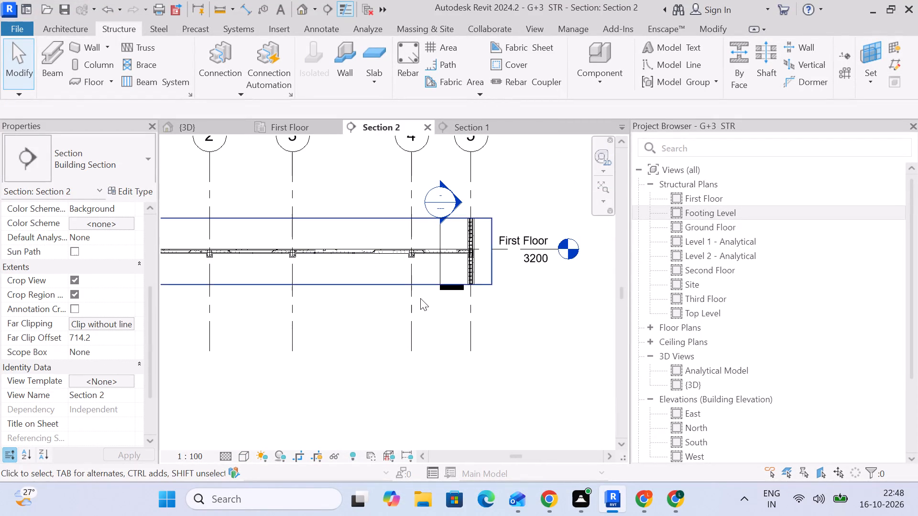
scroll(362, 255, up, 10)
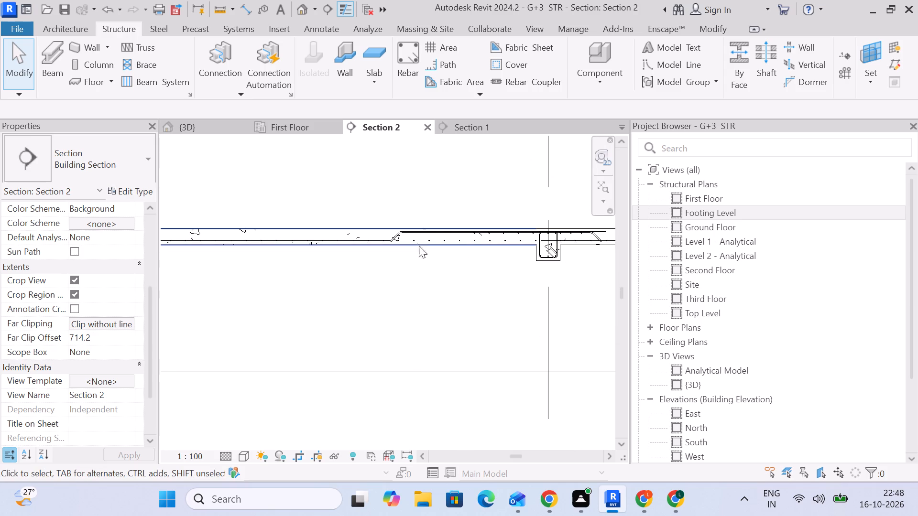
scroll(414, 241, up, 4)
click(415, 238)
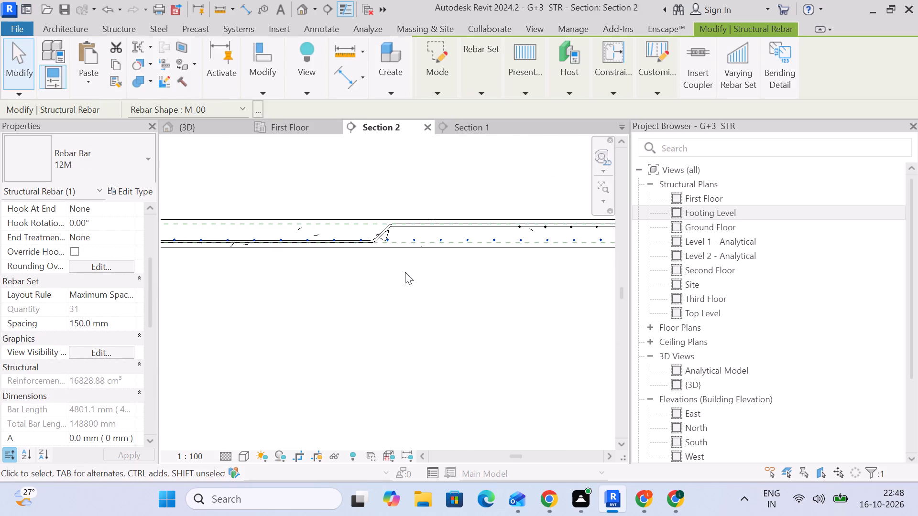
click(405, 272)
scroll(386, 248, down, 6)
middle_drag(386, 248, 459, 212)
scroll(294, 215, up, 5)
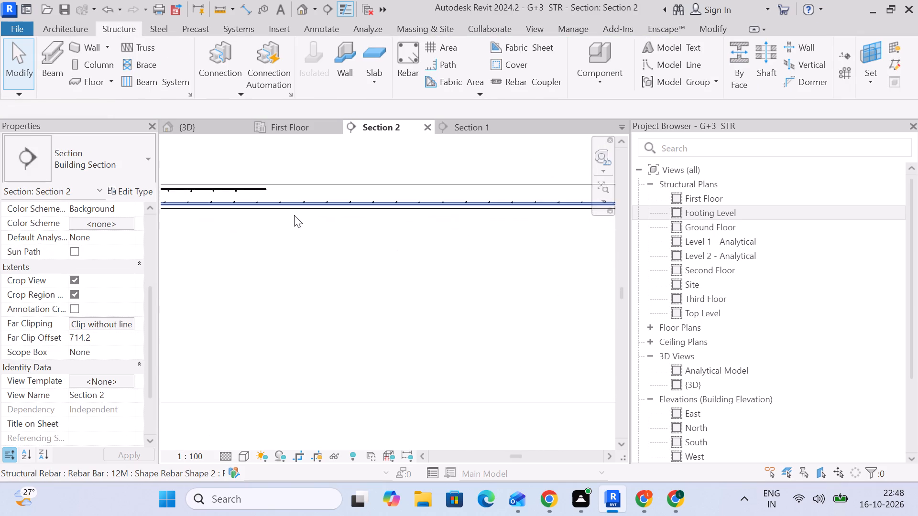
scroll(294, 215, down, 4)
middle_drag(293, 219, 487, 218)
scroll(425, 208, up, 1)
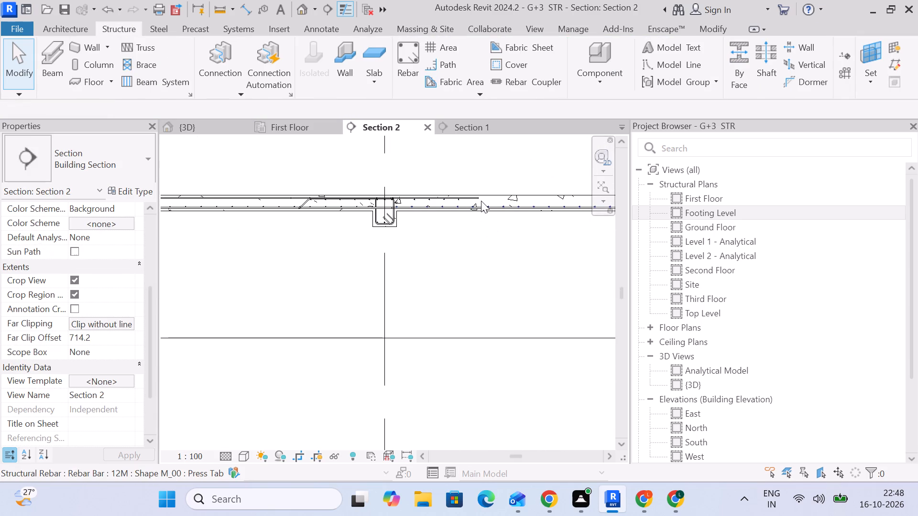
Delete the straight 8M, 300 mm spaced top rebar set running from grid 1 to just past grid 3 in Section 2.
click(481, 201)
scroll(460, 217, down, 5)
scroll(292, 226, down, 4)
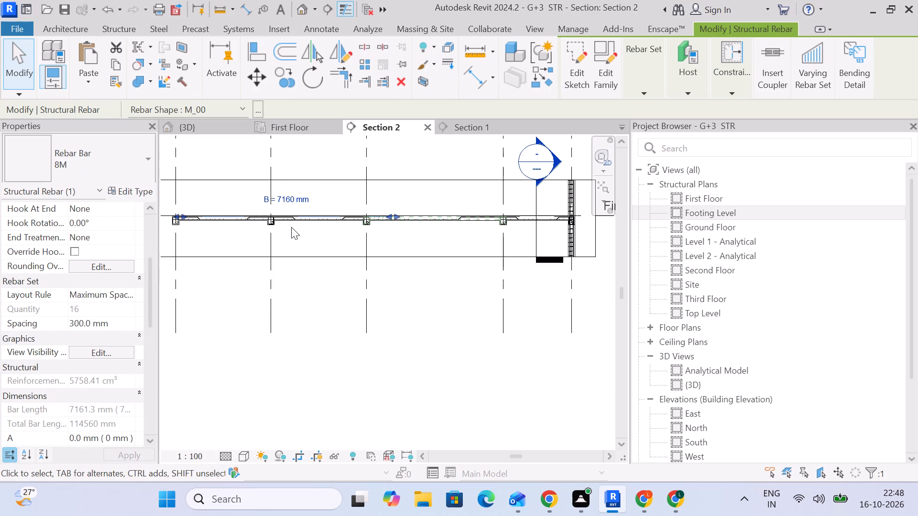
scroll(222, 227, up, 4)
middle_drag(261, 231, 340, 231)
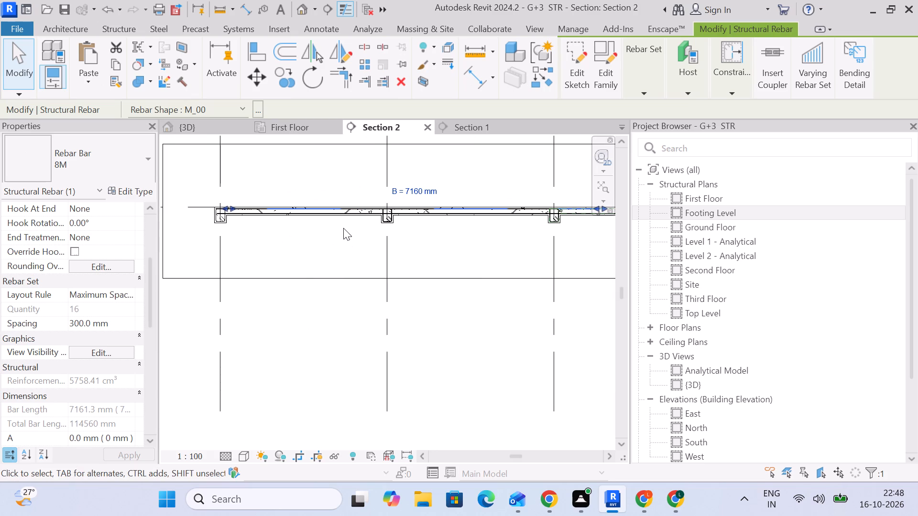
key(Delete)
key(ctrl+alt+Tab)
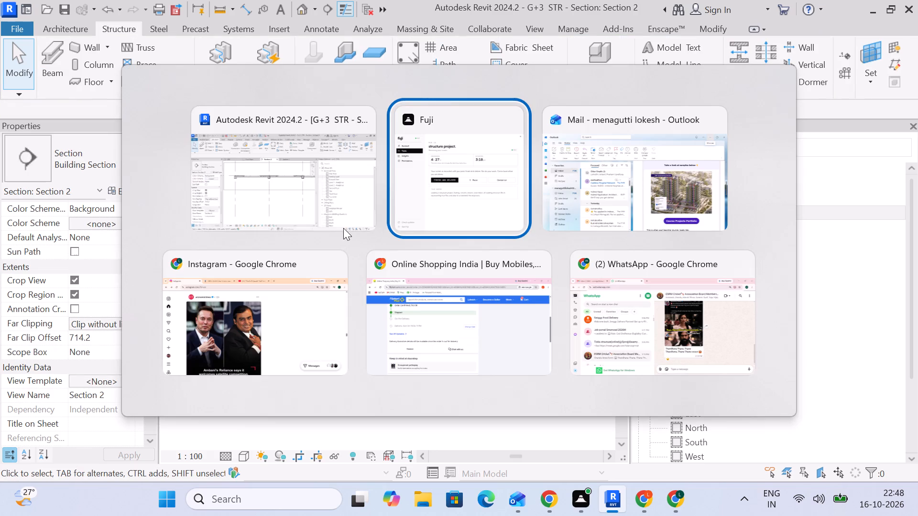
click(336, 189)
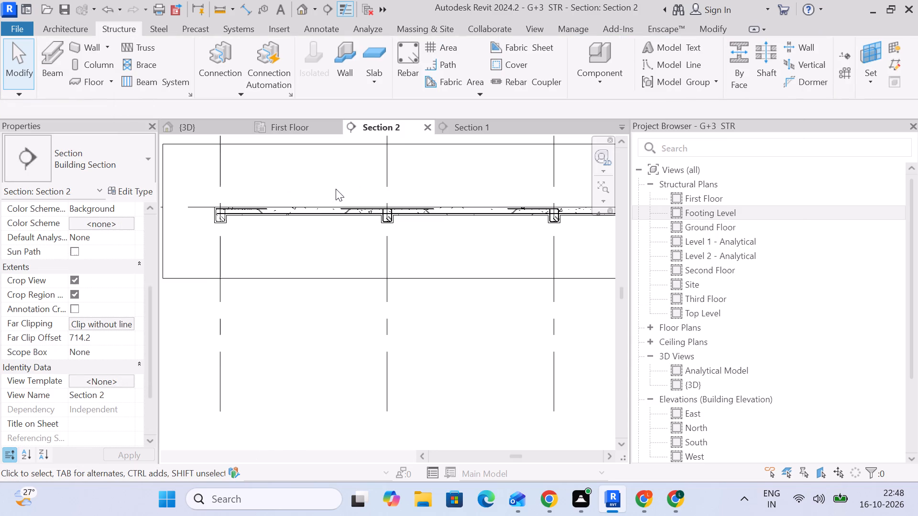
Examine the remaining slab reinforcement at the beams along the full length of Section 2.
scroll(413, 205, up, 5)
scroll(423, 221, down, 5)
middle_drag(451, 242, 415, 239)
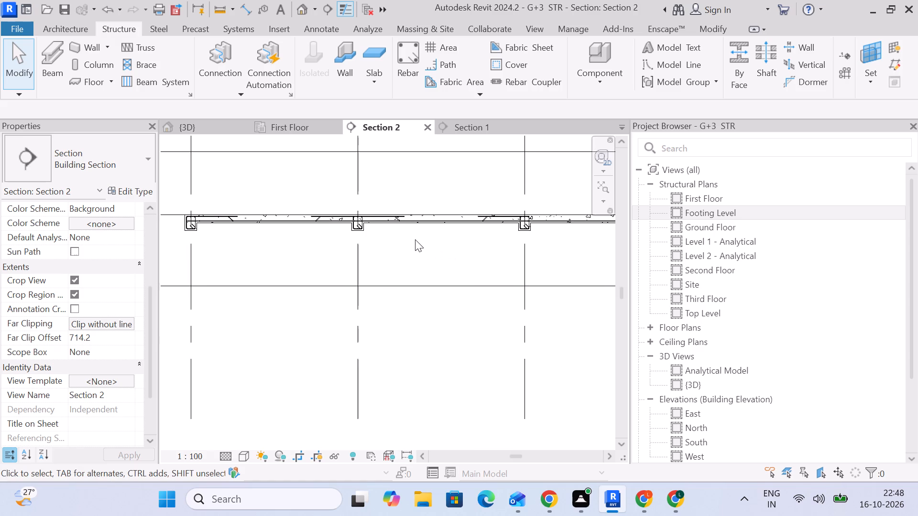
scroll(501, 231, up, 5)
scroll(501, 225, down, 4)
middle_drag(501, 225, 410, 225)
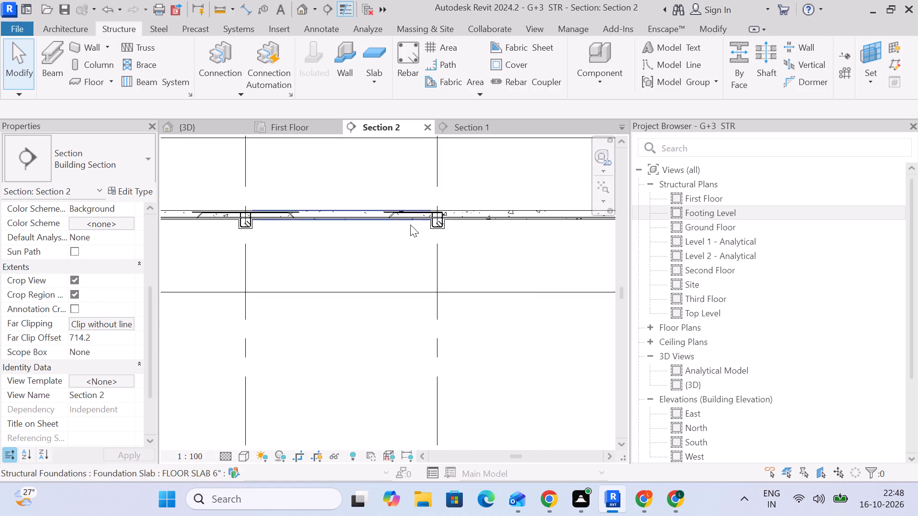
scroll(410, 225, down, 10)
middle_drag(524, 265, 474, 271)
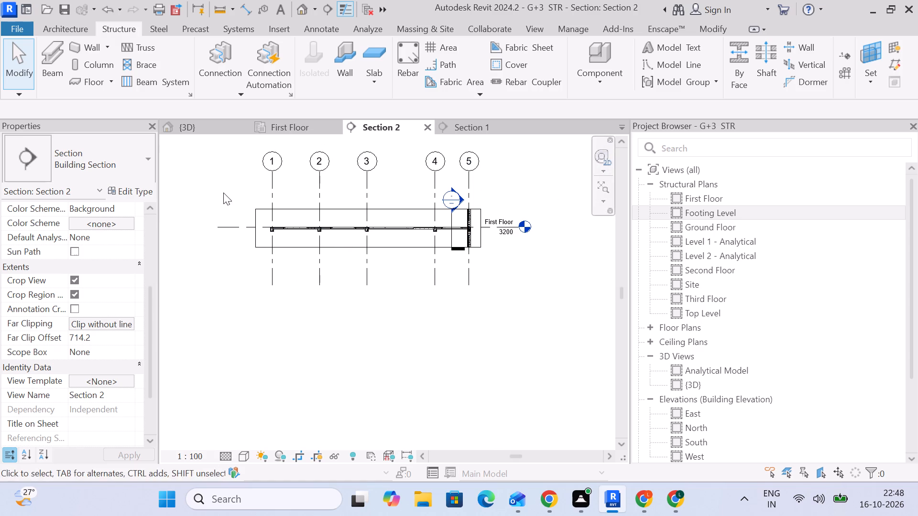
Select the section's elements, review their related warnings and locate the flagged 12M rebar set in the view.
drag(223, 193, 508, 271)
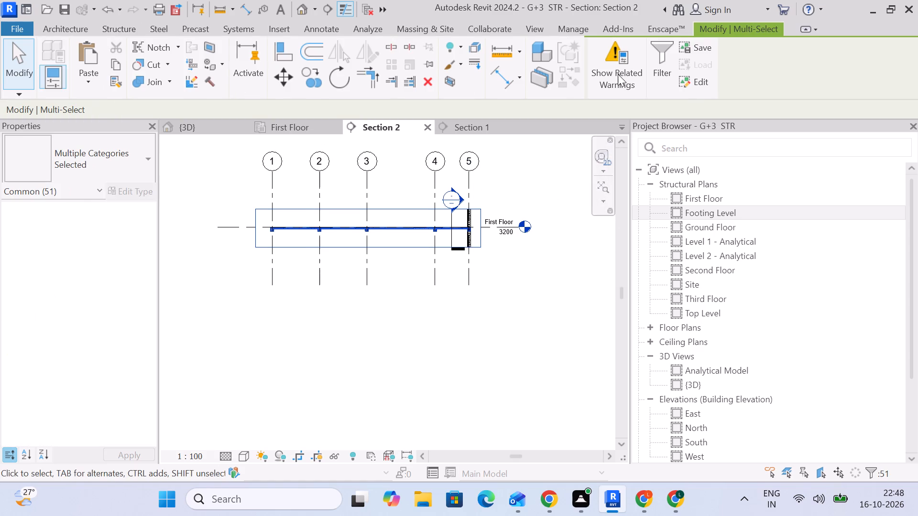
click(618, 74)
click(629, 235)
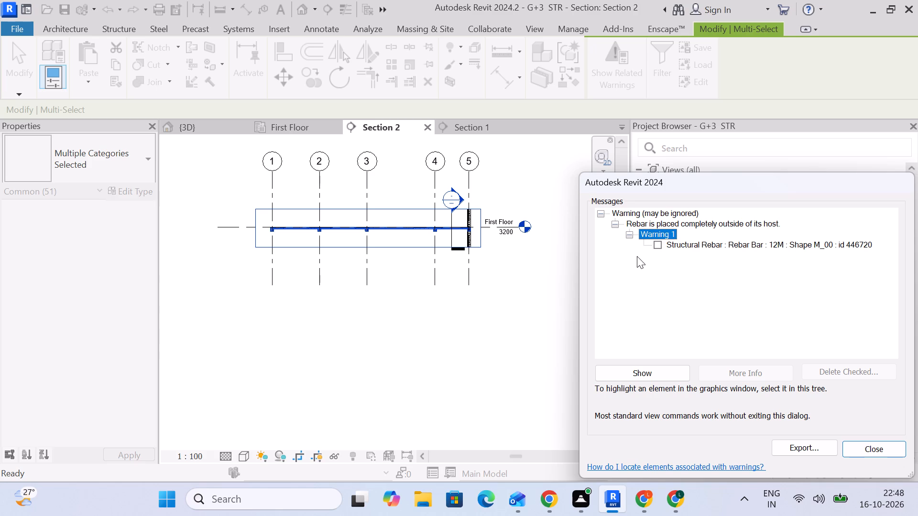
click(656, 243)
click(647, 375)
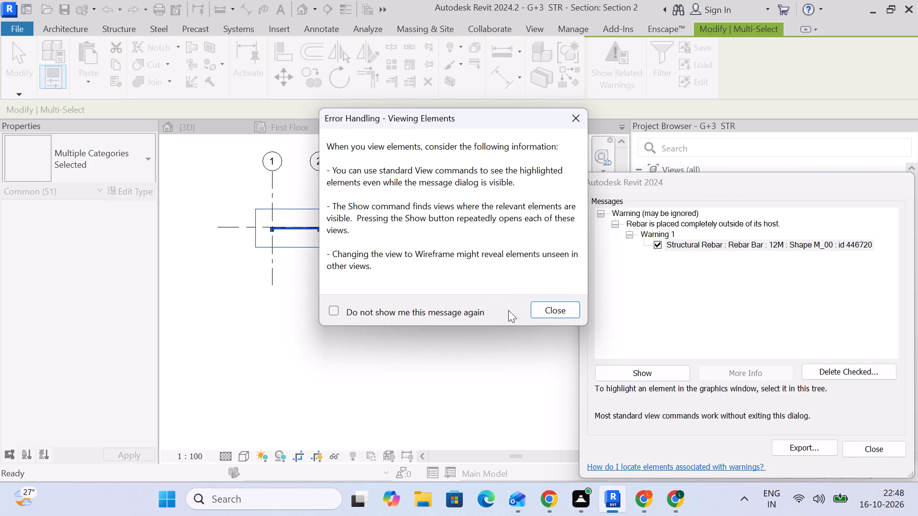
click(537, 302)
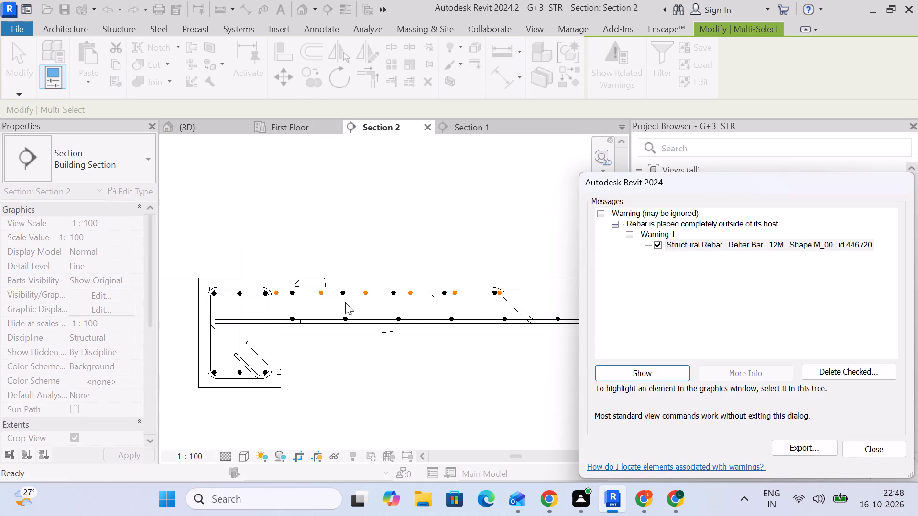
scroll(345, 302, up, 3)
scroll(345, 302, down, 3)
middle_drag(345, 302, 281, 236)
click(366, 319)
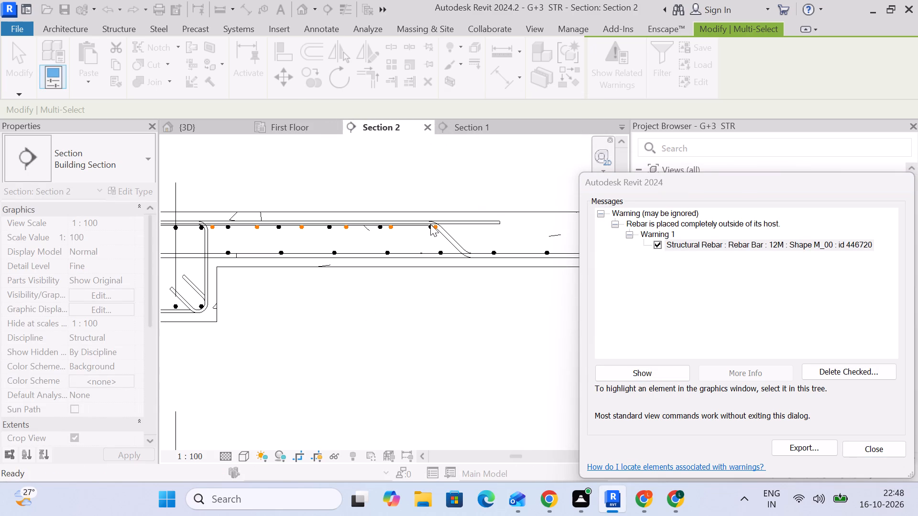
click(874, 444)
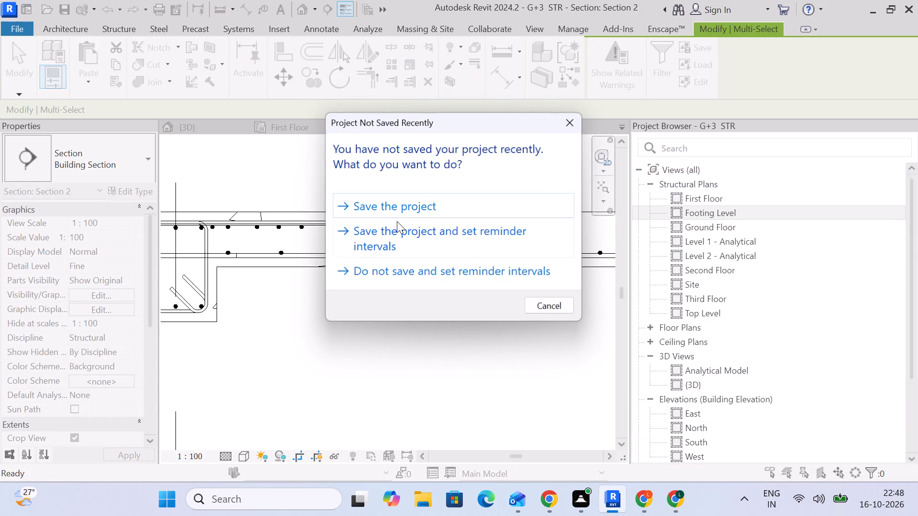
scroll(397, 221, up, 1)
click(569, 121)
Delete the flagged 12M rebar set among the top bars beside the grid 1 beam.
scroll(355, 226, up, 5)
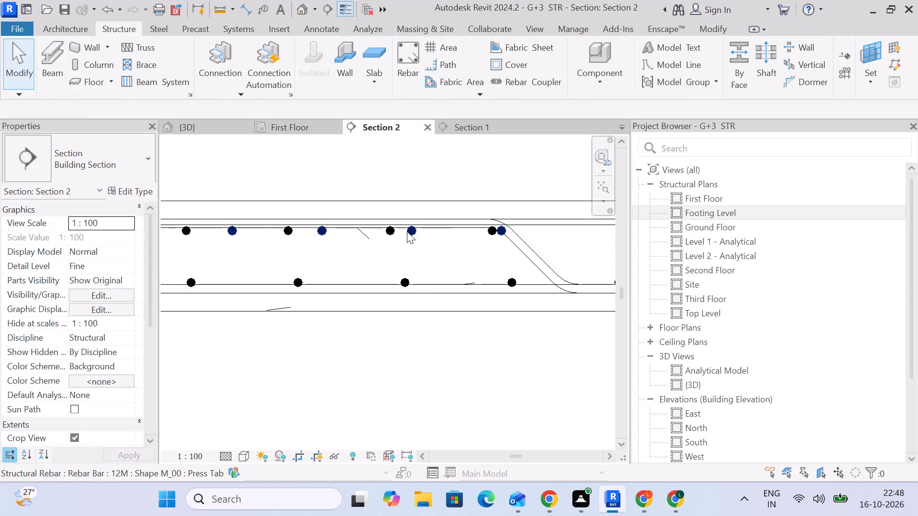
click(407, 231)
key(Delete)
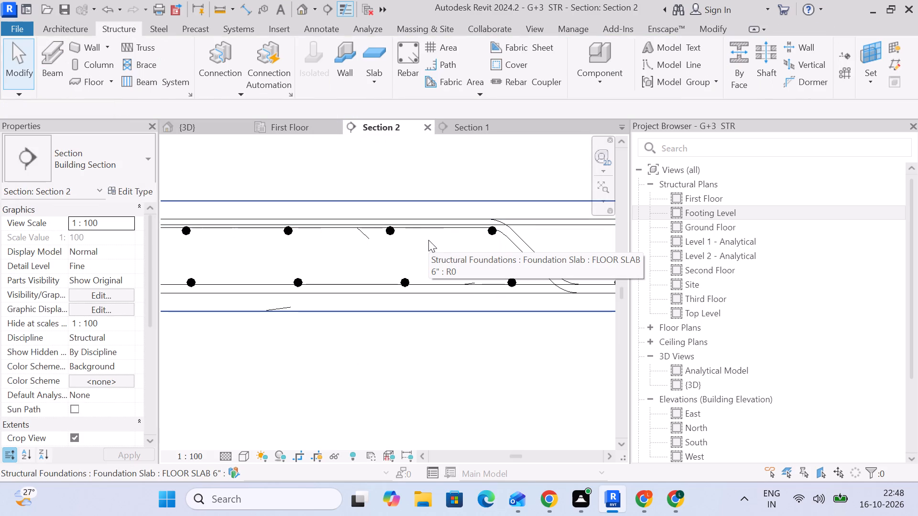
Delete the bent-up 12M slab rebar set with Rebar Shape 2 that runs from grid 1 to the beam at grid 4.
scroll(466, 236, down, 6)
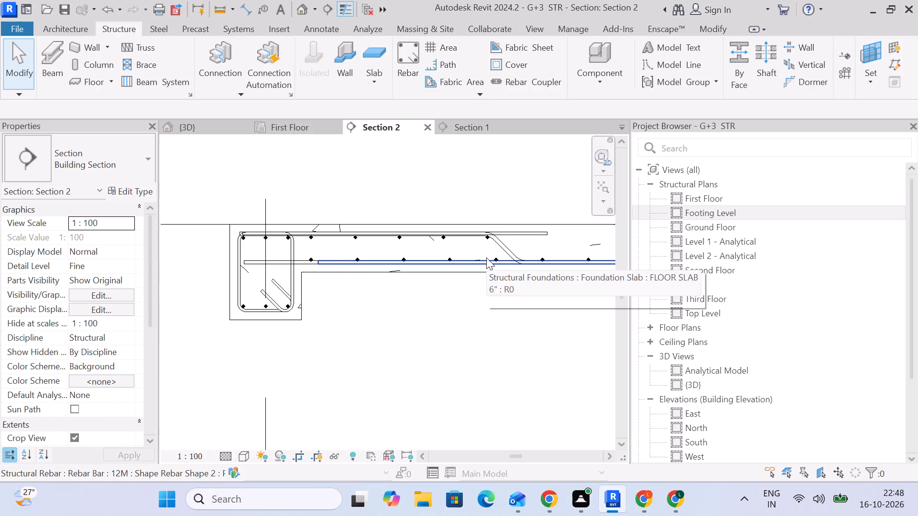
scroll(486, 258, down, 2)
middle_drag(463, 250, 488, 238)
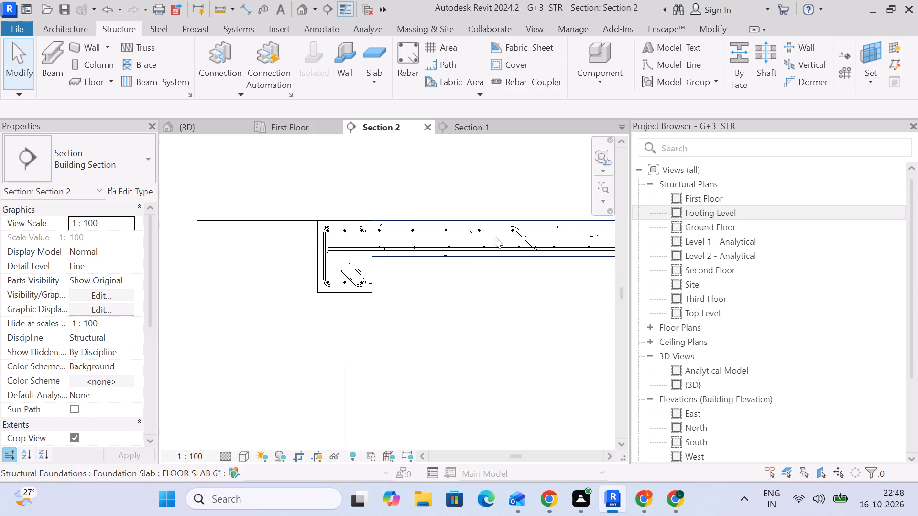
scroll(501, 235, down, 2)
scroll(421, 244, up, 4)
middle_drag(484, 290, 391, 282)
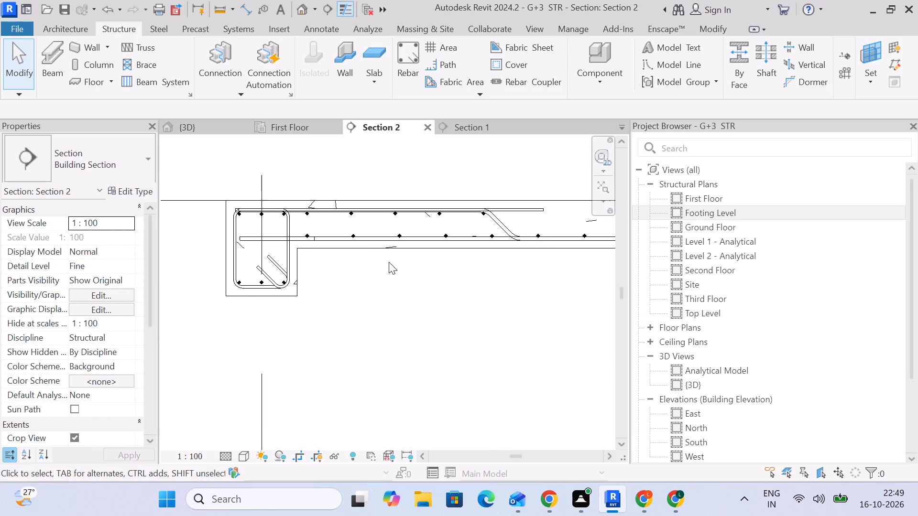
click(380, 238)
scroll(394, 252, down, 5)
middle_drag(443, 270, 275, 270)
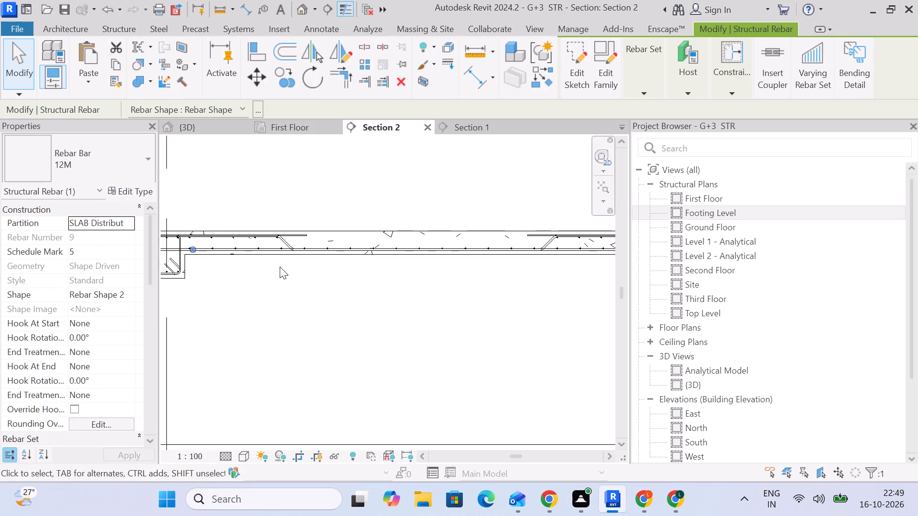
scroll(280, 267, down, 9)
middle_drag(407, 285, 273, 285)
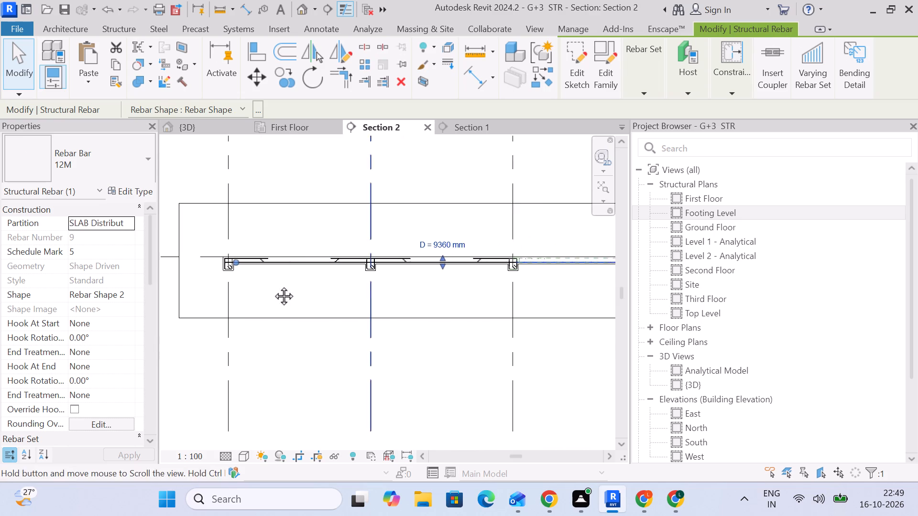
middle_drag(273, 285, 240, 285)
scroll(278, 276, down, 4)
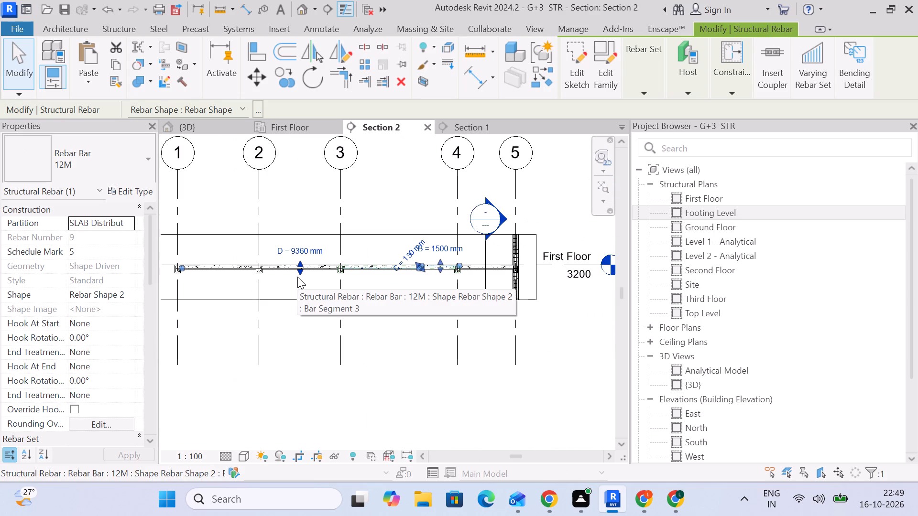
key(Delete)
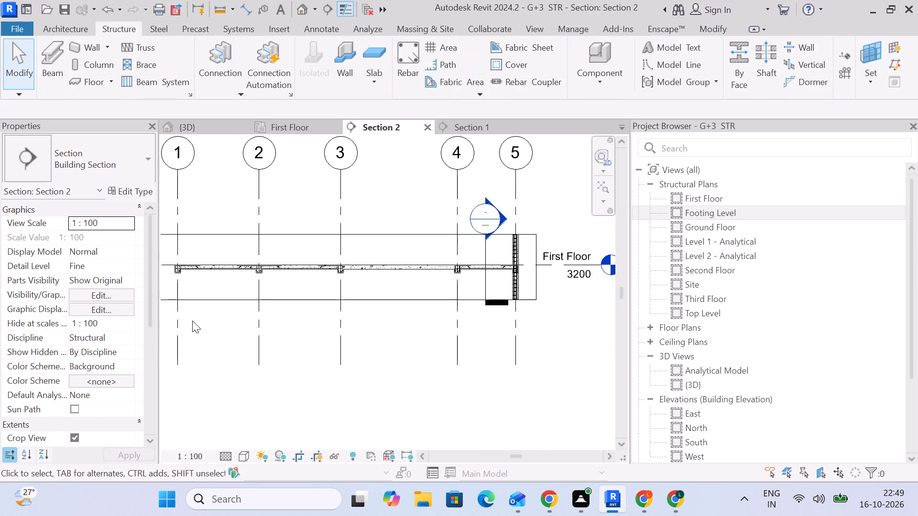
Examine the slab bars at the beams along Section 2, from grid 1 across to grid 5 and back to grid 3.
scroll(191, 321, up, 4)
scroll(245, 263, up, 4)
middle_drag(238, 241, 480, 236)
scroll(418, 229, up, 3)
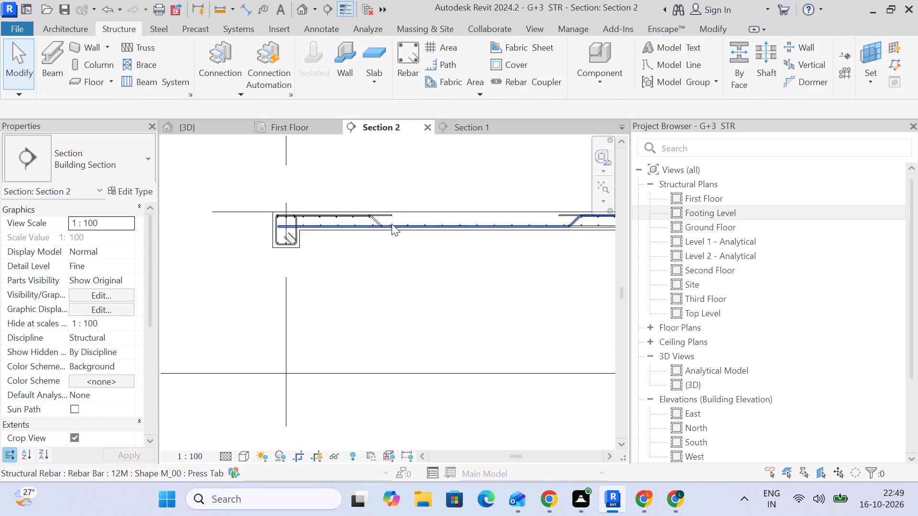
scroll(392, 224, up, 1)
scroll(357, 224, down, 5)
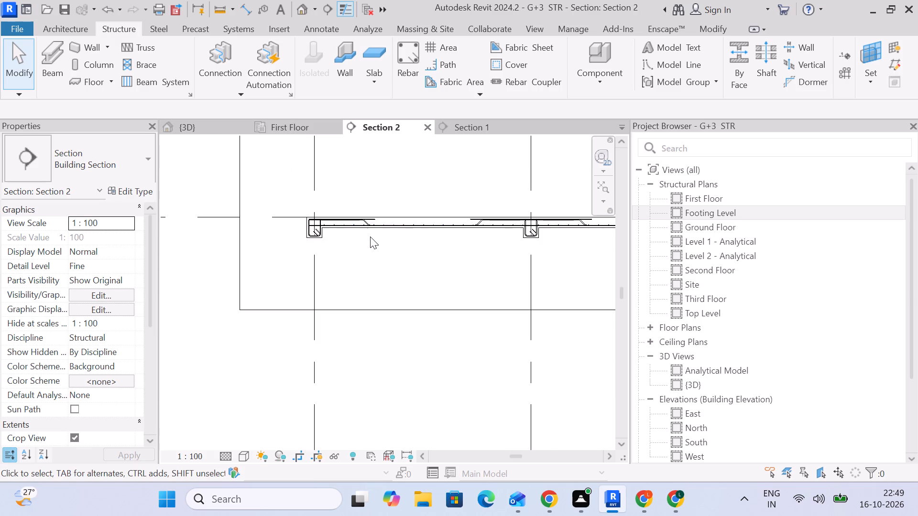
scroll(369, 239, down, 4)
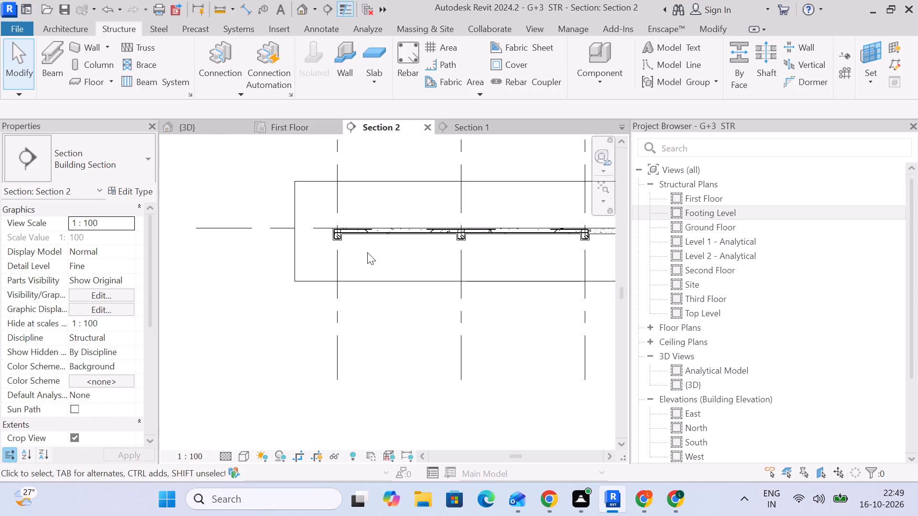
scroll(367, 252, down, 3)
middle_drag(458, 260, 312, 283)
scroll(458, 260, up, 1)
scroll(504, 267, up, 8)
middle_drag(584, 296, 179, 319)
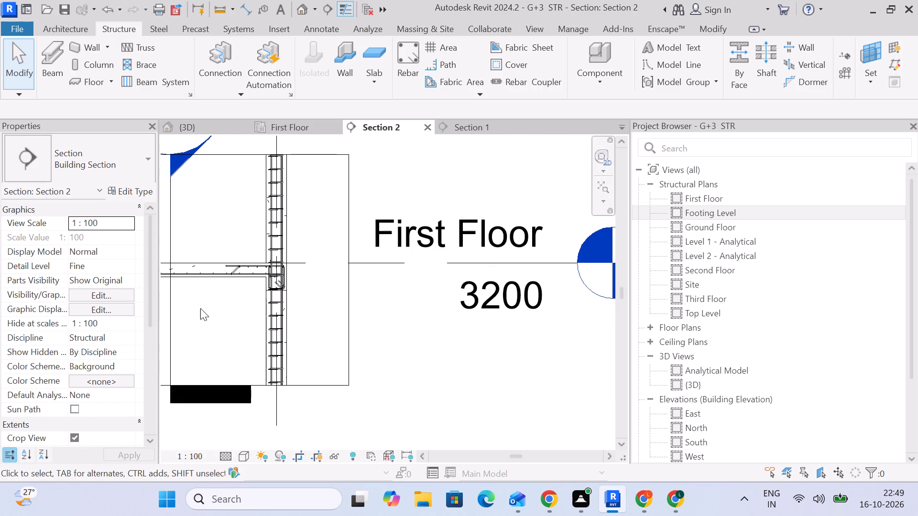
scroll(200, 305, up, 5)
middle_drag(298, 245, 520, 242)
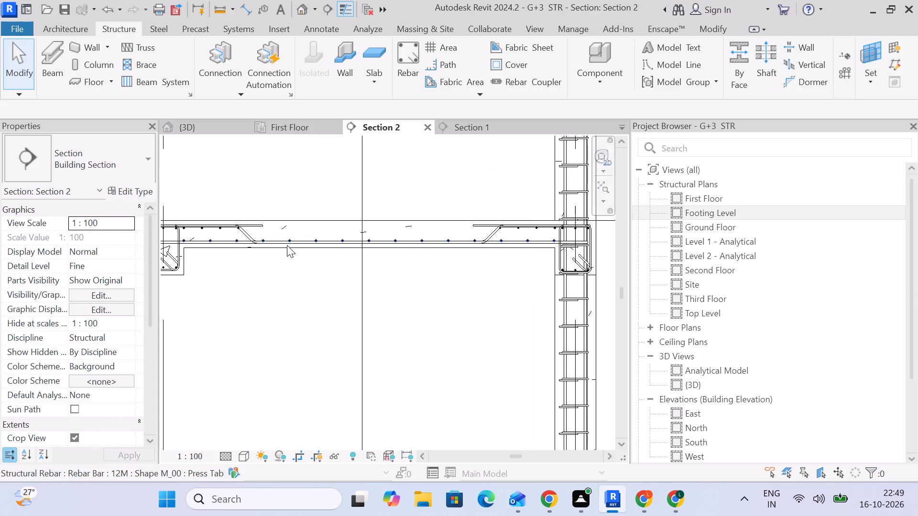
middle_drag(287, 245, 541, 221)
scroll(537, 219, up, 4)
scroll(467, 208, up, 4)
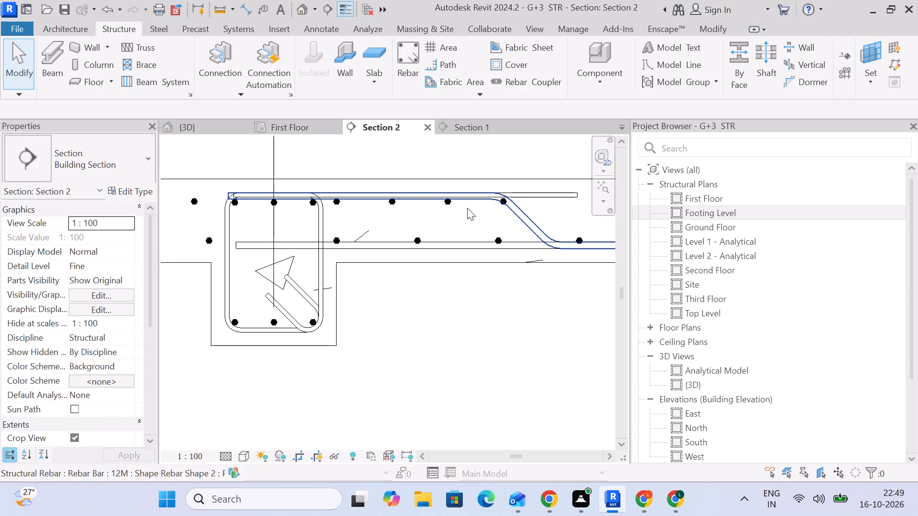
scroll(467, 208, down, 5)
middle_drag(280, 244, 556, 229)
middle_drag(405, 230, 599, 222)
scroll(600, 221, up, 1)
scroll(600, 221, down, 5)
middle_drag(438, 252, 608, 233)
scroll(412, 235, down, 4)
middle_drag(330, 226, 372, 199)
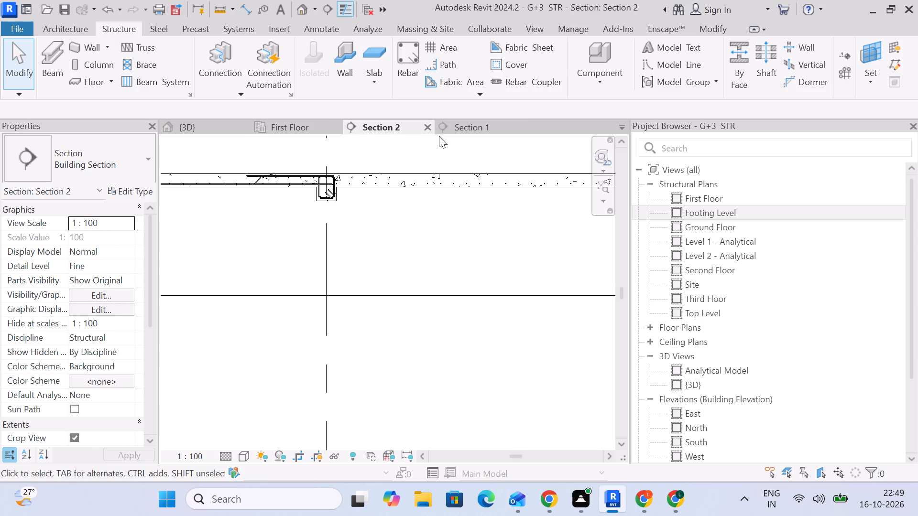
In the First Floor plan, move the Section 1 line into the slab bay between grids 3 and 4.
click(285, 132)
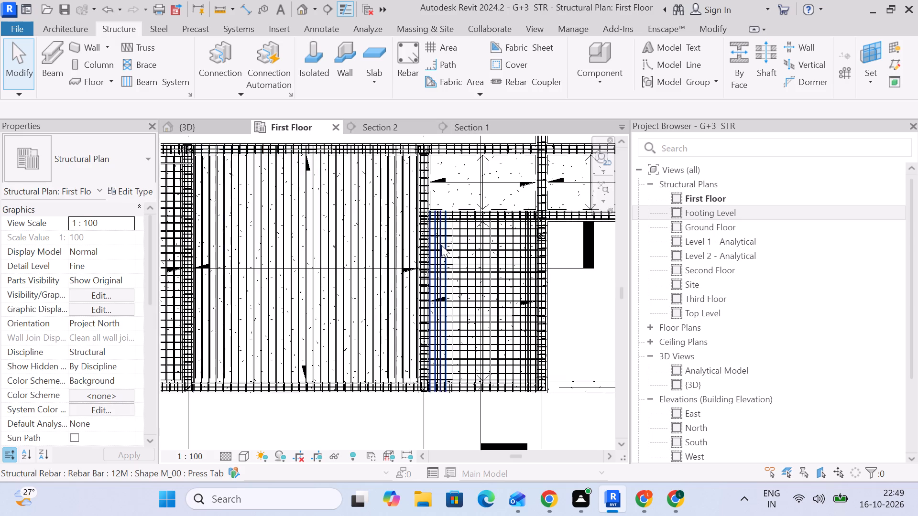
scroll(441, 245, down, 5)
click(458, 330)
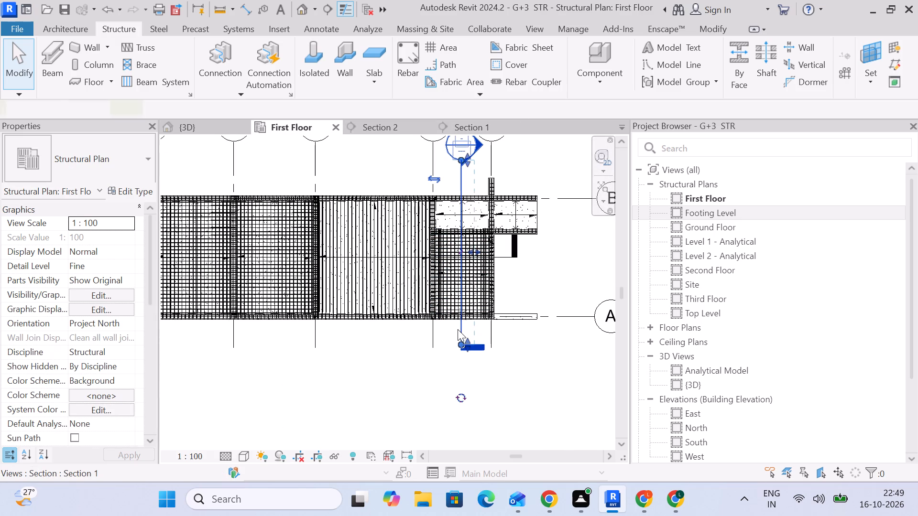
drag(462, 328, 372, 331)
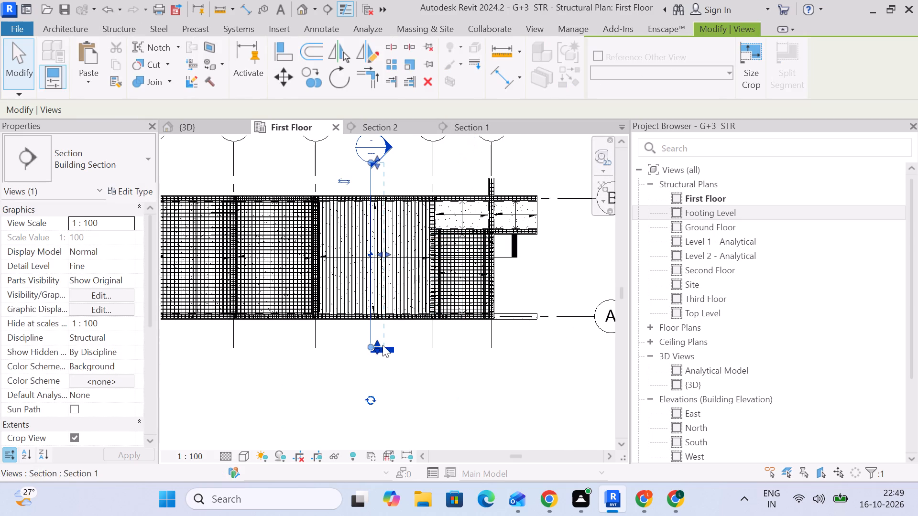
Open Section 1 and check the rebar cover setting of the slab between grids 3 and 4.
click(465, 127)
scroll(391, 232, up, 2)
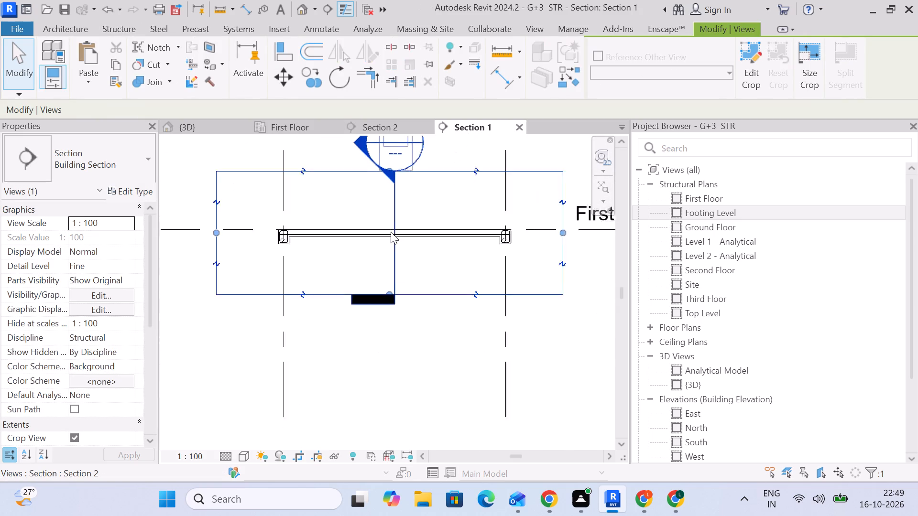
scroll(391, 232, up, 10)
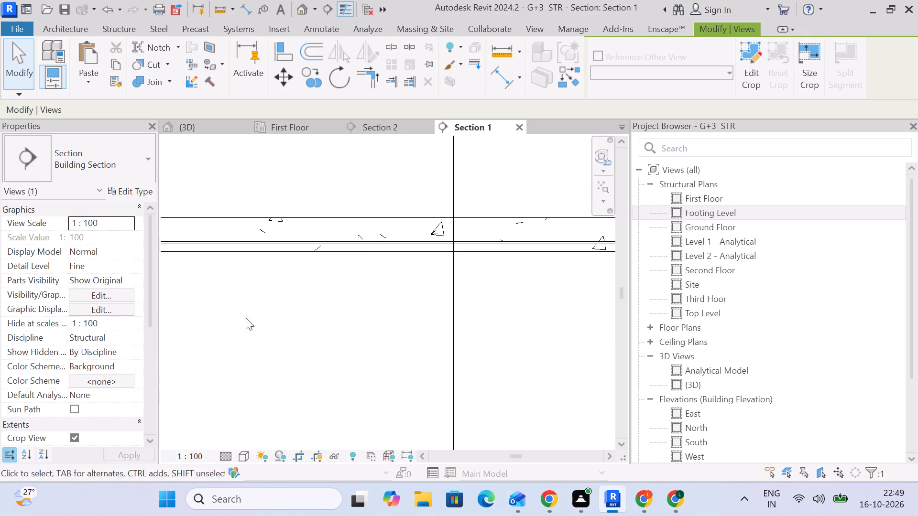
middle_drag(223, 322, 600, 269)
middle_drag(427, 184, 334, 192)
scroll(496, 217, down, 3)
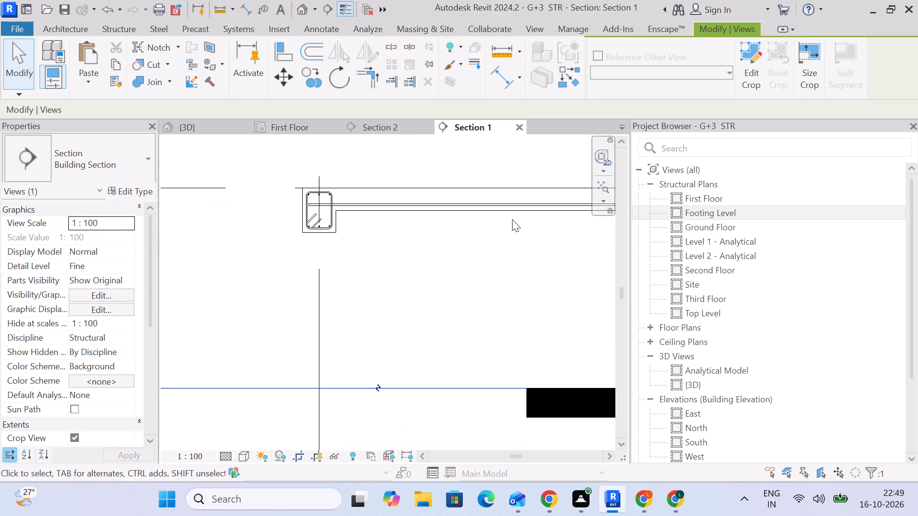
middle_drag(513, 220, 294, 223)
scroll(322, 211, up, 4)
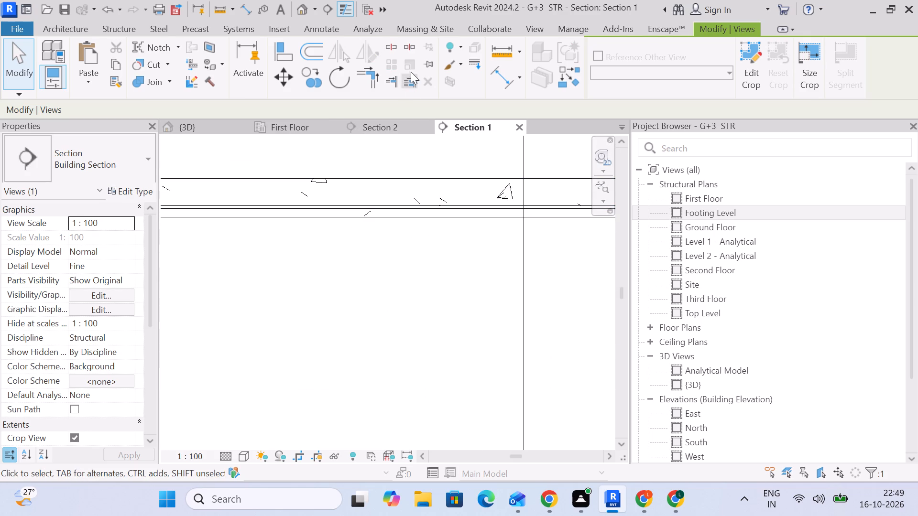
click(121, 22)
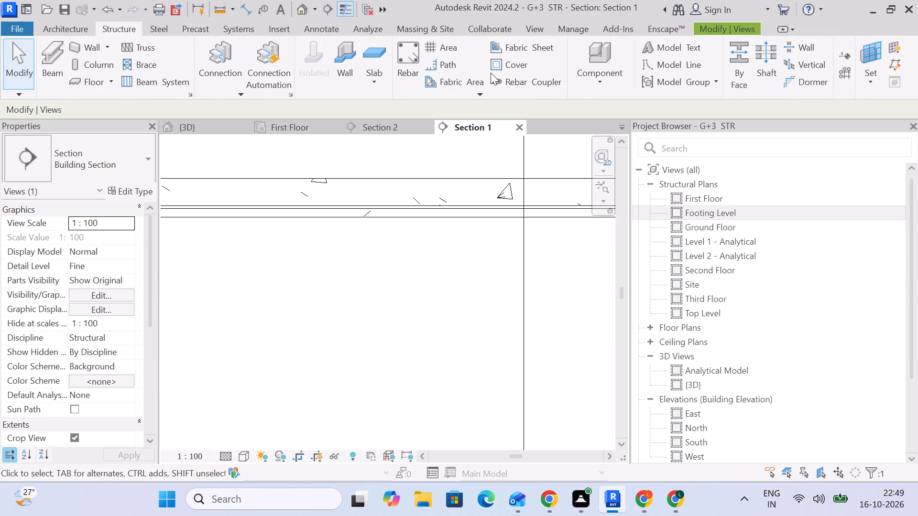
click(525, 65)
click(470, 175)
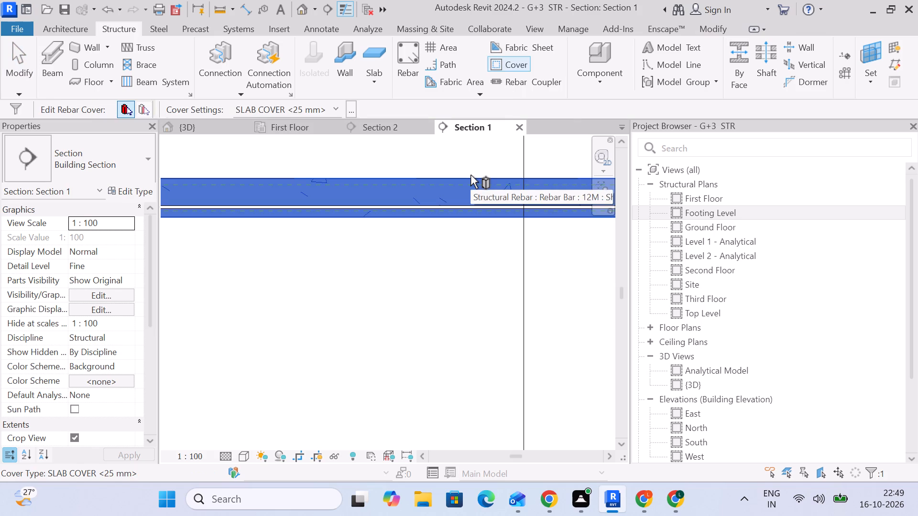
click(12, 55)
In Section 1, nudge the slab's 12M M_00 distribution bar set down one increment towards the slab soffit.
scroll(210, 219, down, 5)
middle_drag(268, 228, 373, 217)
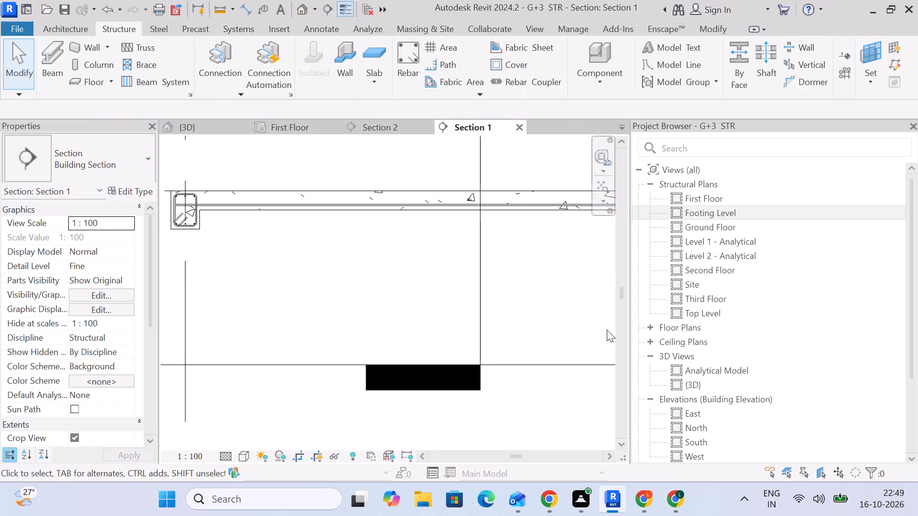
scroll(653, 422, up, 1)
scroll(408, 227, down, 3)
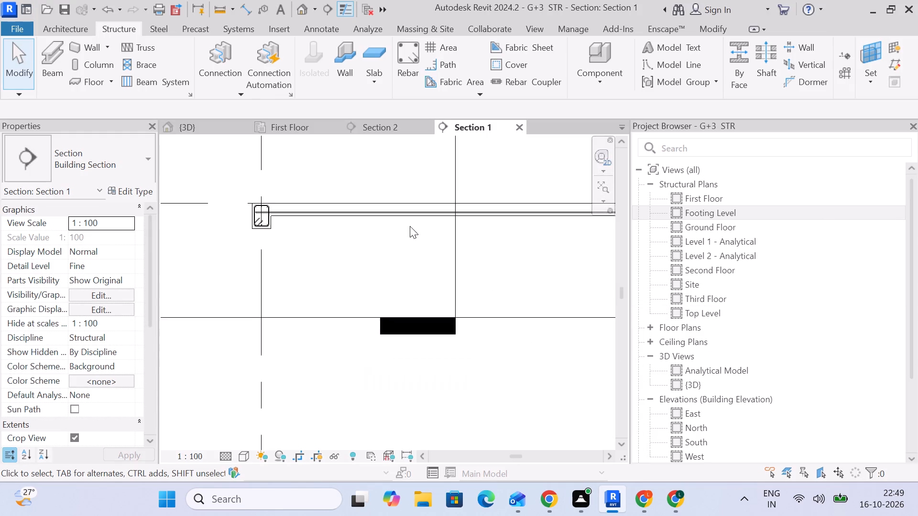
middle_drag(410, 226, 343, 255)
scroll(302, 248, up, 4)
scroll(302, 248, down, 4)
middle_drag(310, 260, 299, 264)
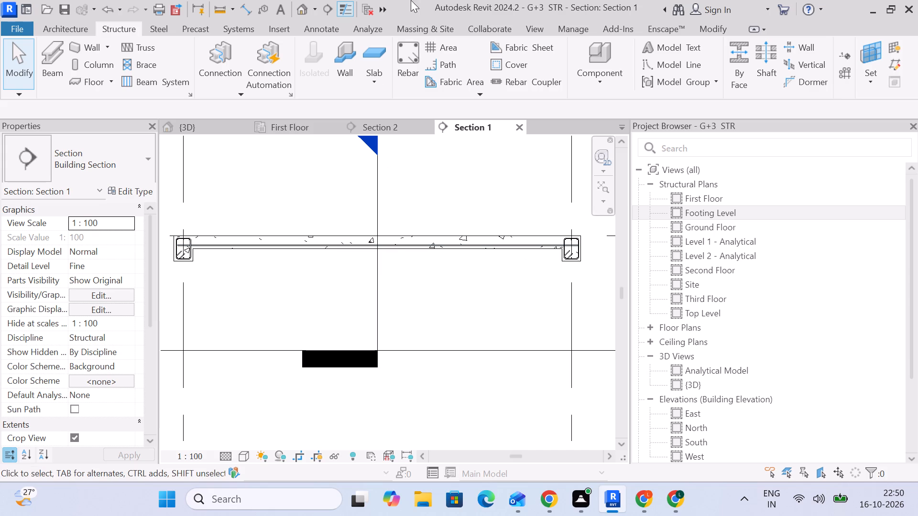
scroll(254, 246, up, 3)
scroll(253, 250, down, 2)
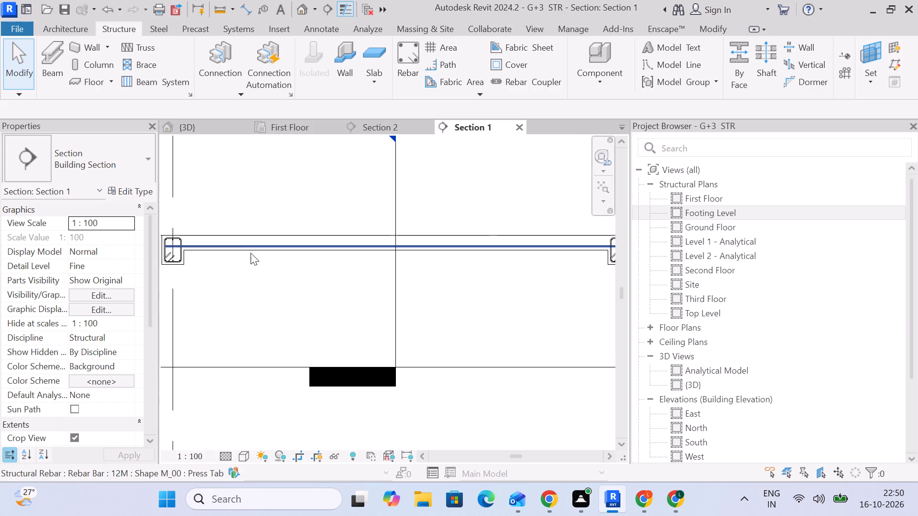
middle_drag(251, 249, 273, 269)
scroll(236, 265, up, 4)
middle_drag(228, 297, 264, 289)
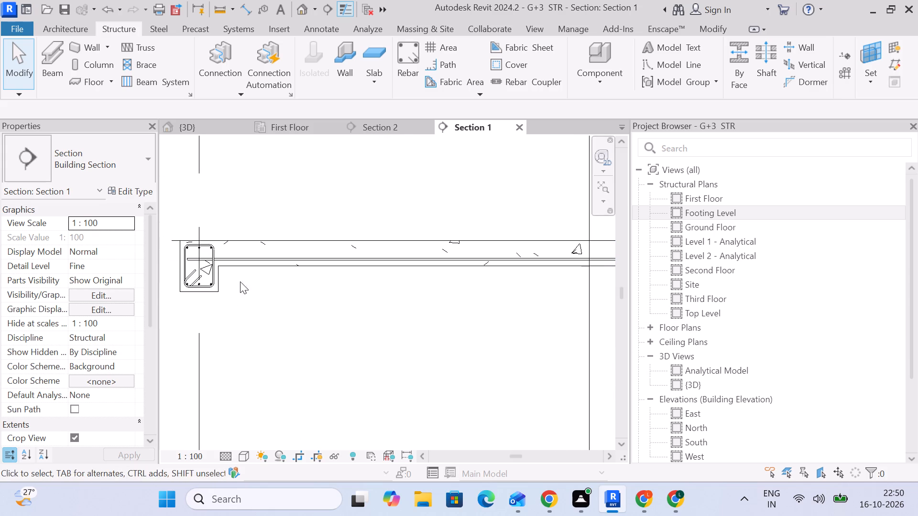
scroll(222, 258, up, 4)
click(224, 258)
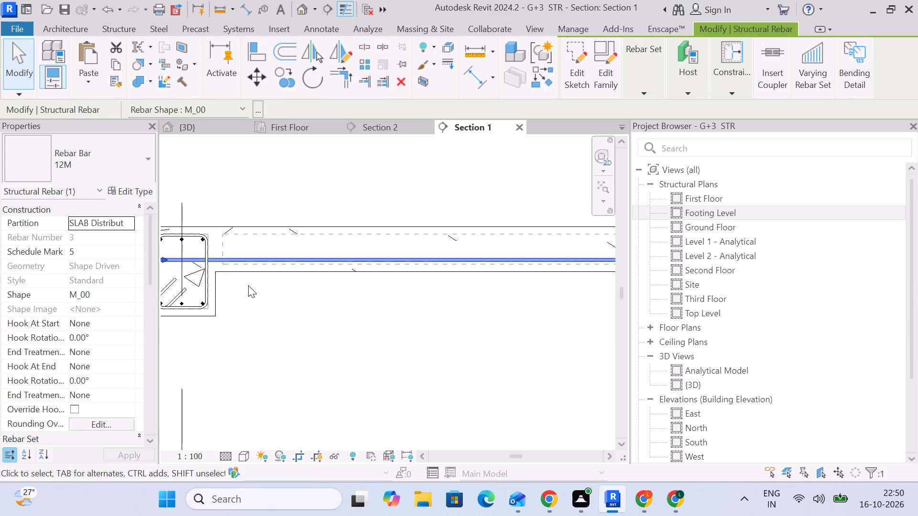
key(Down)
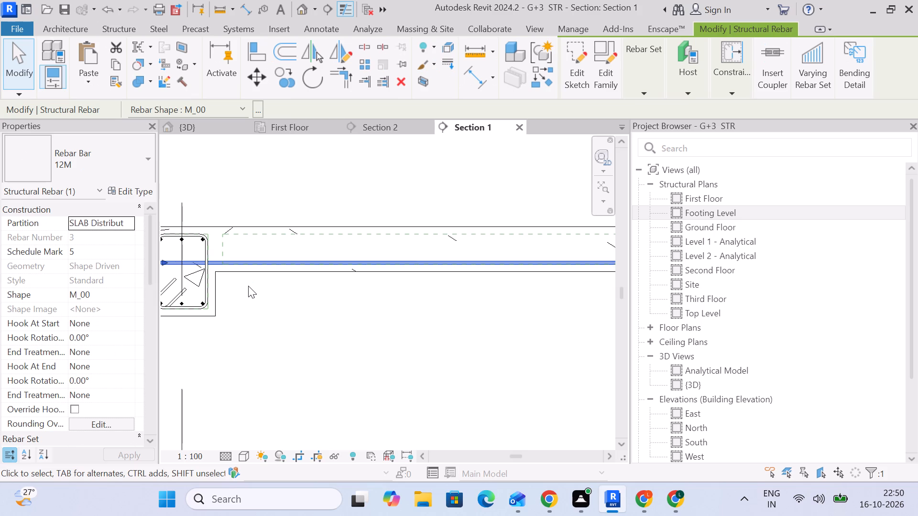
click(269, 281)
Examine the slab's bottom bars along Section 1 from the grid B beam towards midspan.
scroll(271, 281, down, 5)
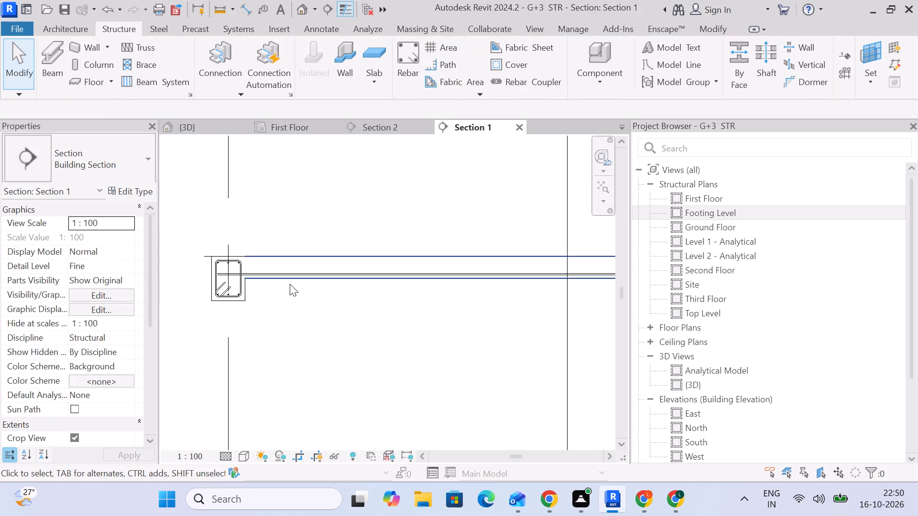
middle_drag(291, 284, 374, 331)
middle_drag(154, 484, 19, 448)
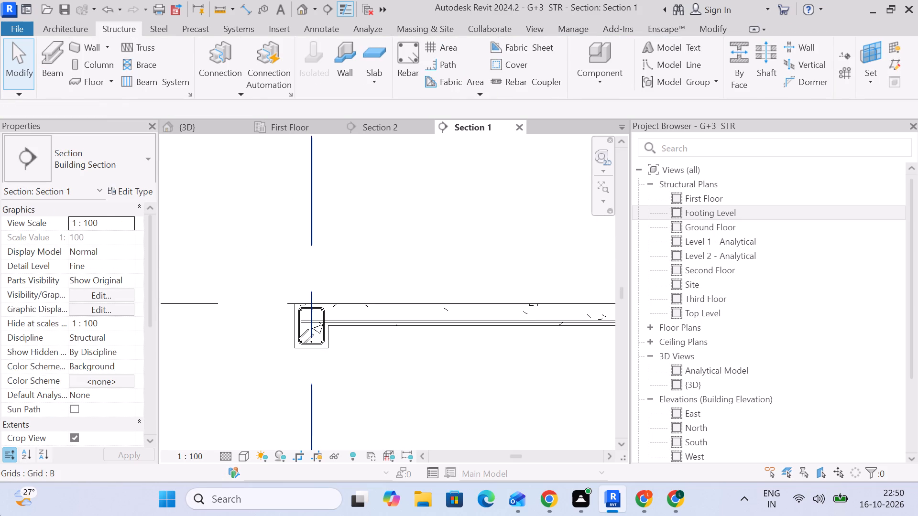
scroll(496, 224, down, 3)
middle_drag(490, 227, 388, 204)
middle_drag(403, 217, 340, 216)
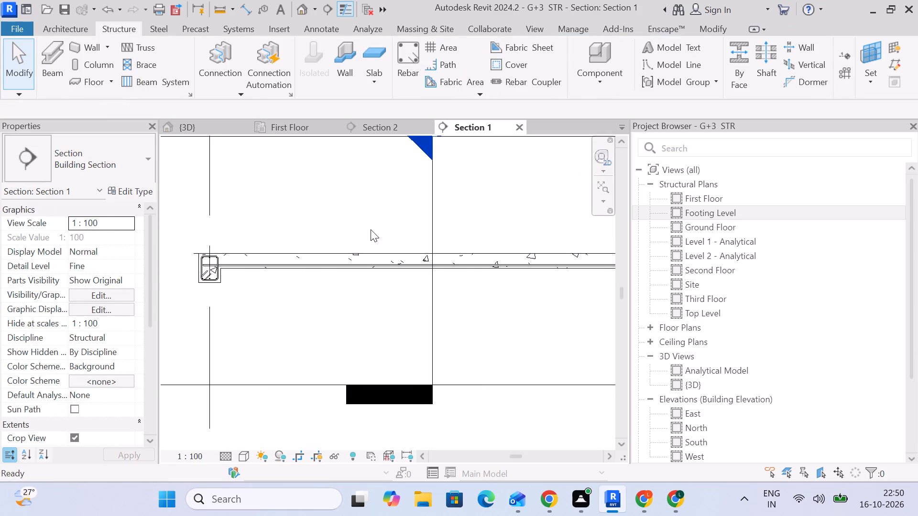
scroll(462, 262, up, 4)
middle_drag(509, 292, 462, 275)
scroll(455, 256, up, 1)
In Section 2, place a single 8M bar with Rebar Shape 2 in the slab beside the grid 3 beam, on the grid 4 side.
click(401, 131)
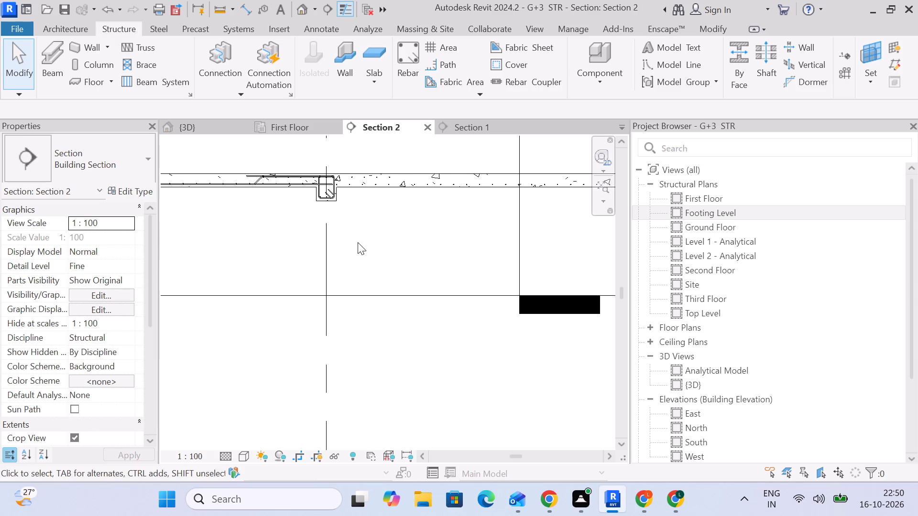
middle_drag(476, 202, 298, 261)
scroll(306, 263, down, 4)
middle_drag(363, 263, 418, 256)
scroll(404, 258, up, 1)
scroll(418, 256, down, 1)
scroll(344, 260, up, 3)
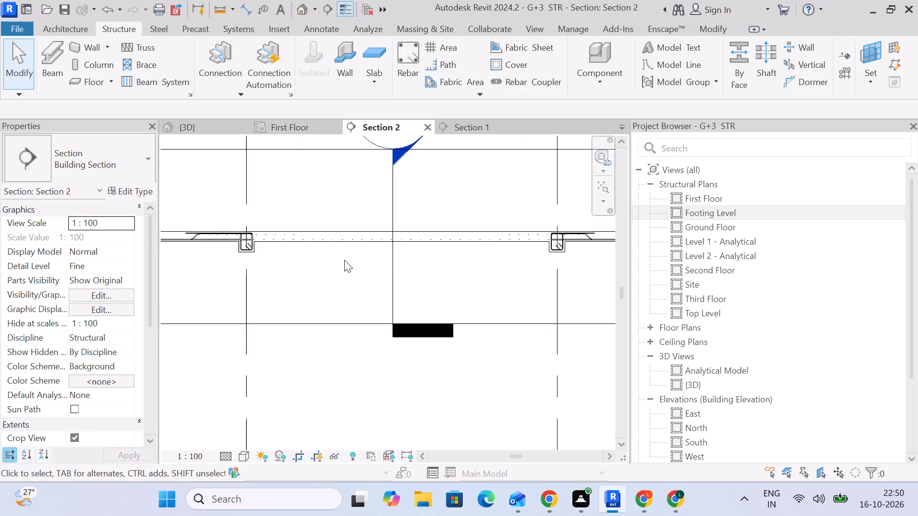
scroll(344, 260, up, 3)
click(414, 56)
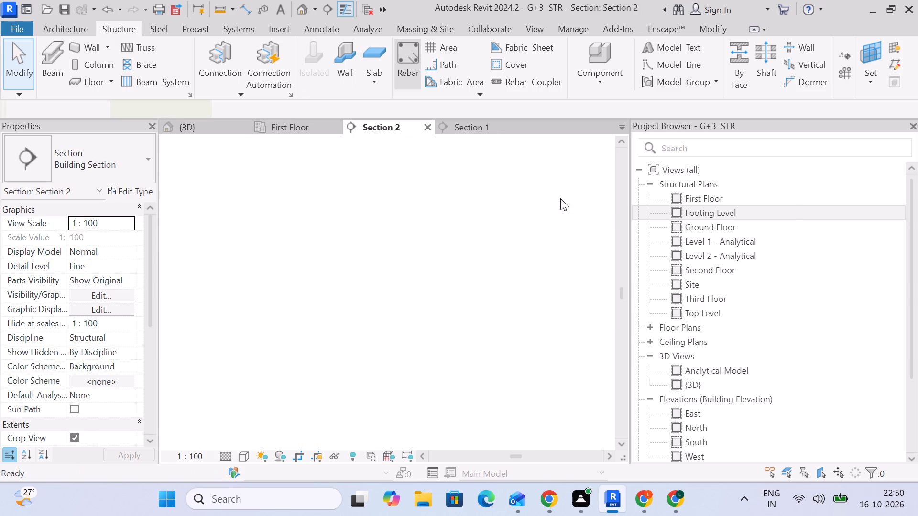
scroll(668, 310, down, 14)
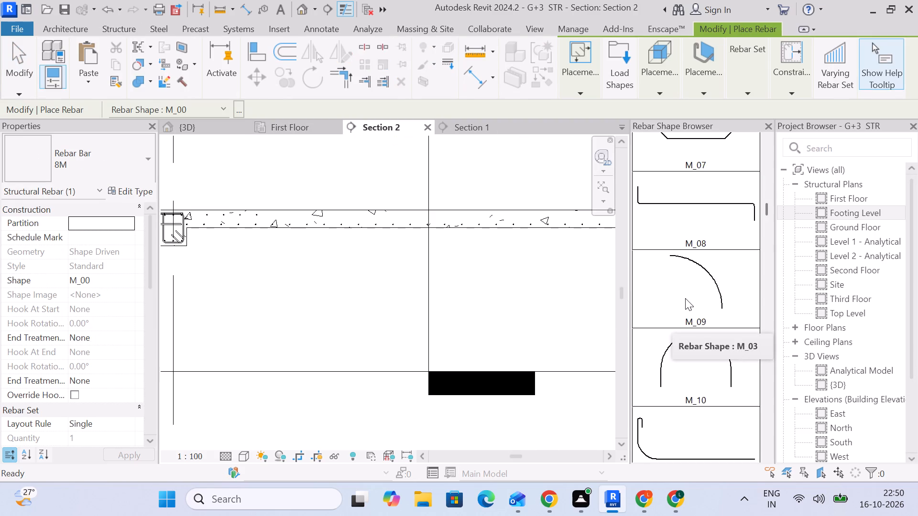
scroll(685, 298, down, 20)
scroll(685, 298, down, 8)
scroll(687, 292, down, 13)
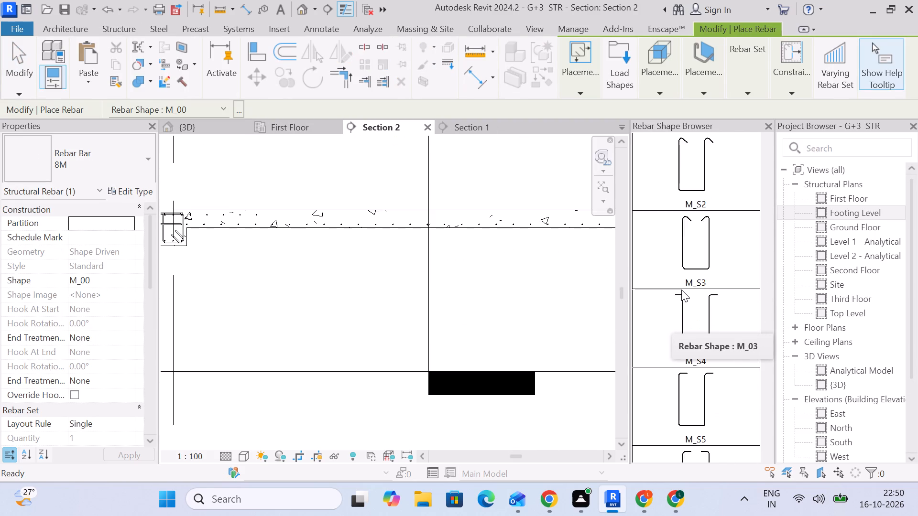
scroll(681, 290, down, 20)
scroll(681, 290, down, 14)
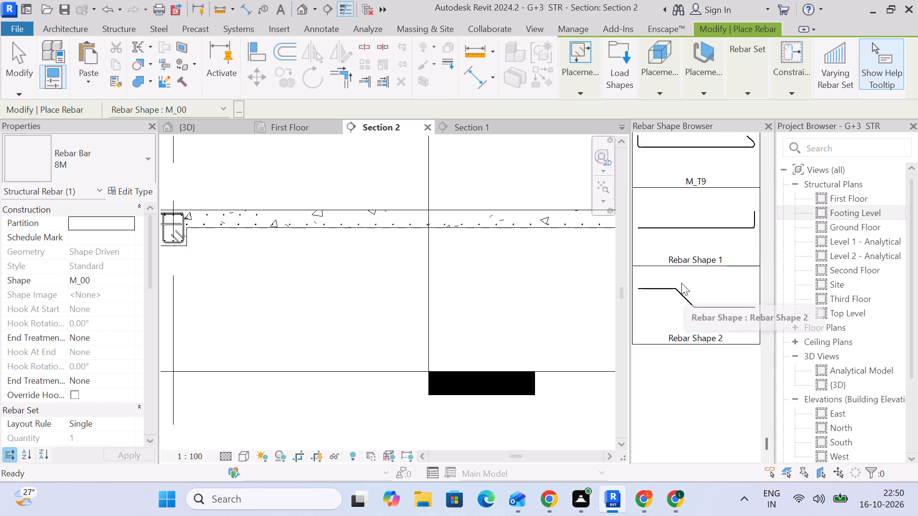
click(681, 283)
click(252, 219)
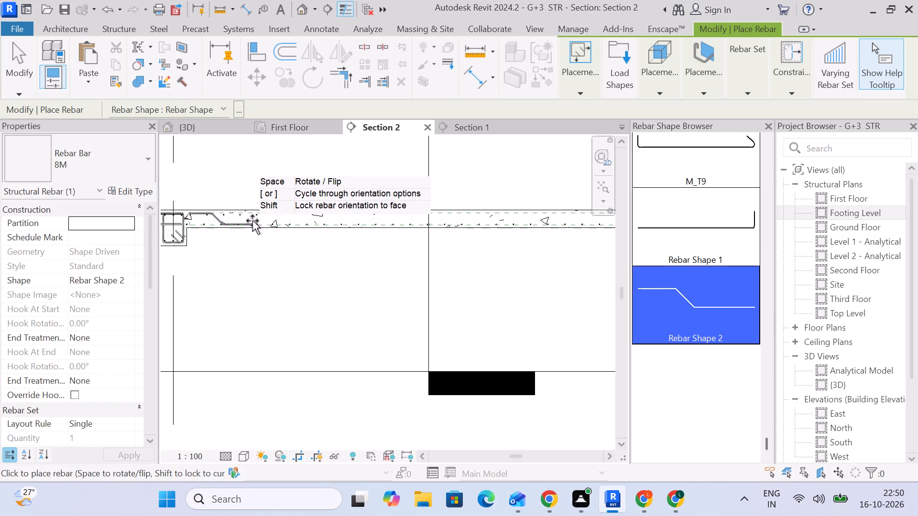
click(23, 66)
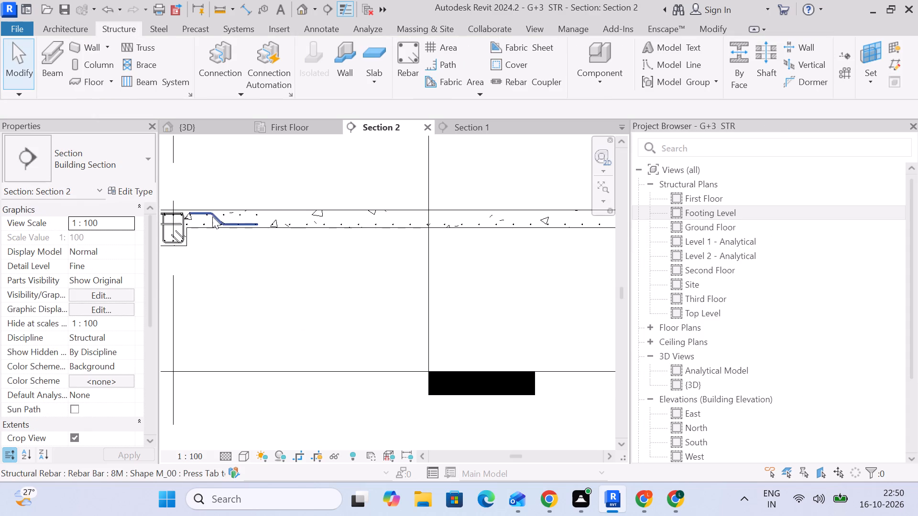
Assign the new 8M Rebar Shape 2 bar beside the grid 3 beam to the SLAB Distribution bars partition.
scroll(212, 216, up, 4)
click(215, 215)
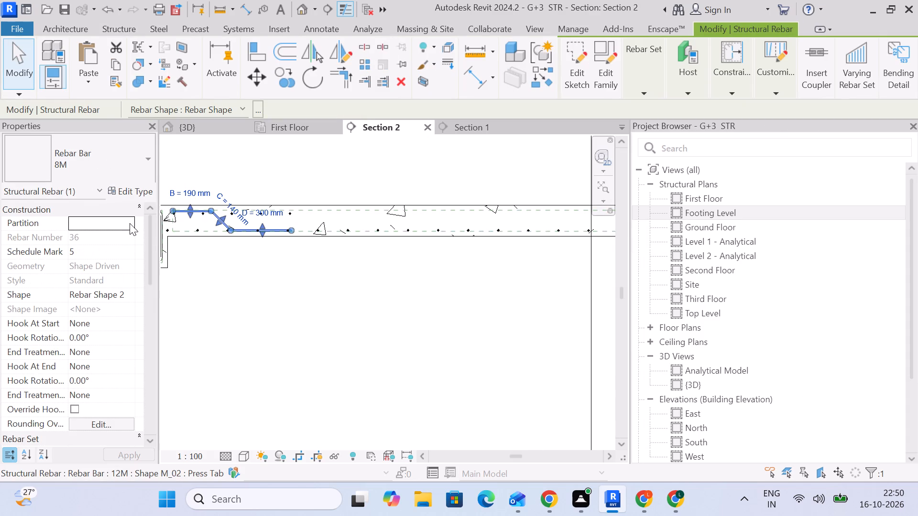
click(129, 223)
scroll(121, 264, down, 10)
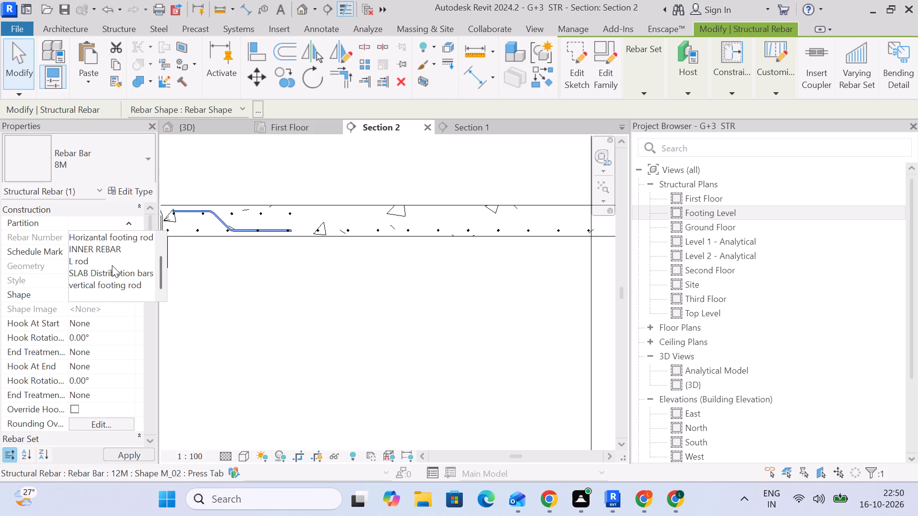
click(116, 275)
click(318, 292)
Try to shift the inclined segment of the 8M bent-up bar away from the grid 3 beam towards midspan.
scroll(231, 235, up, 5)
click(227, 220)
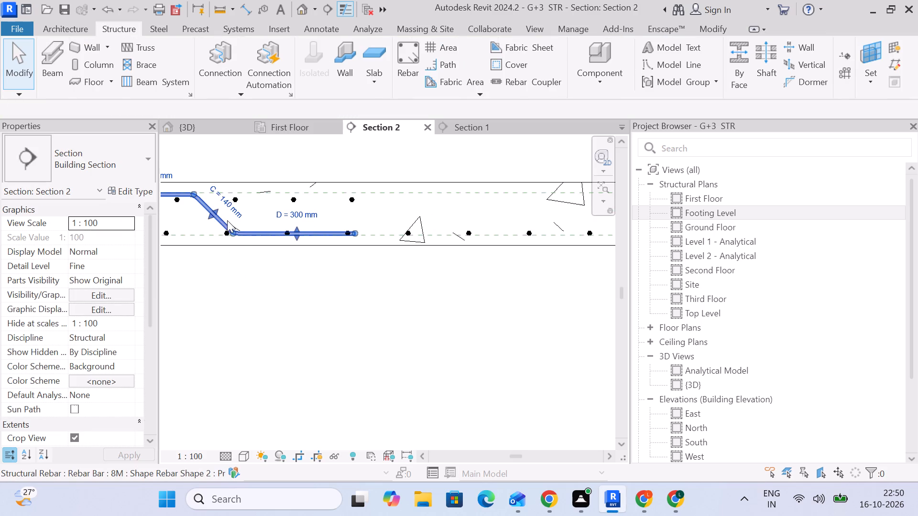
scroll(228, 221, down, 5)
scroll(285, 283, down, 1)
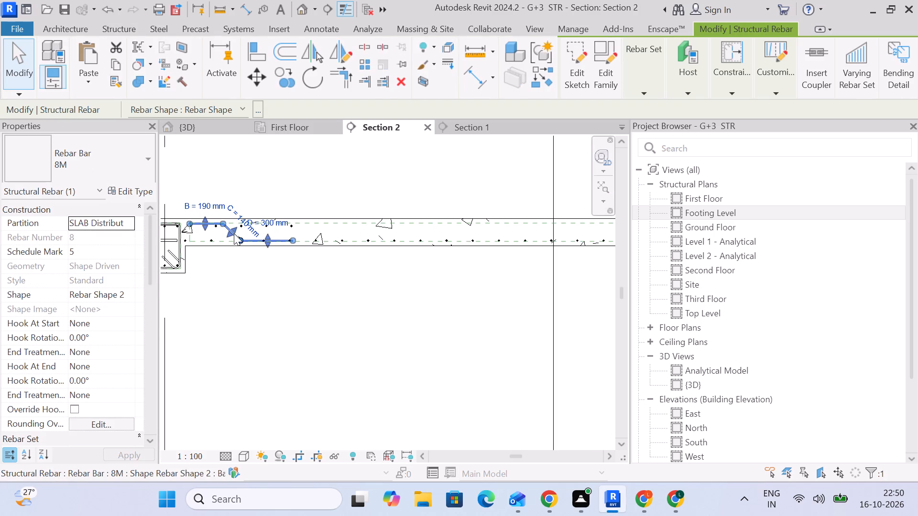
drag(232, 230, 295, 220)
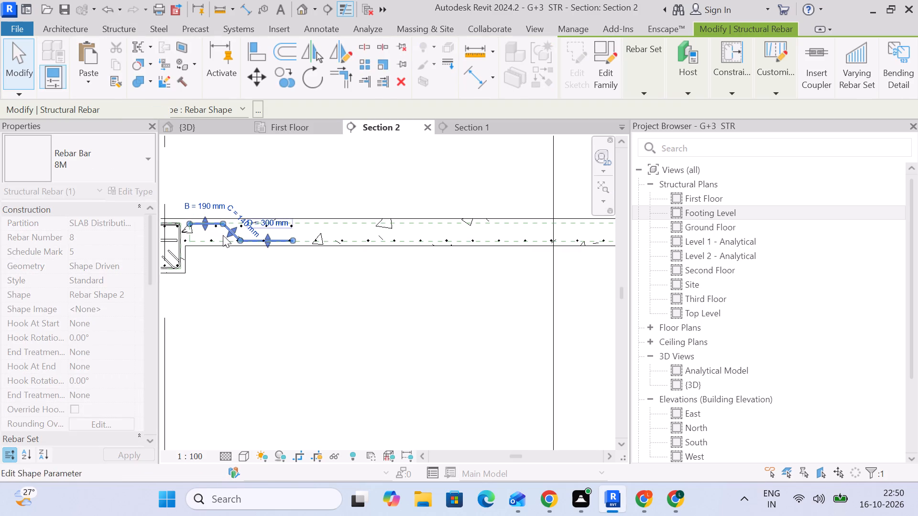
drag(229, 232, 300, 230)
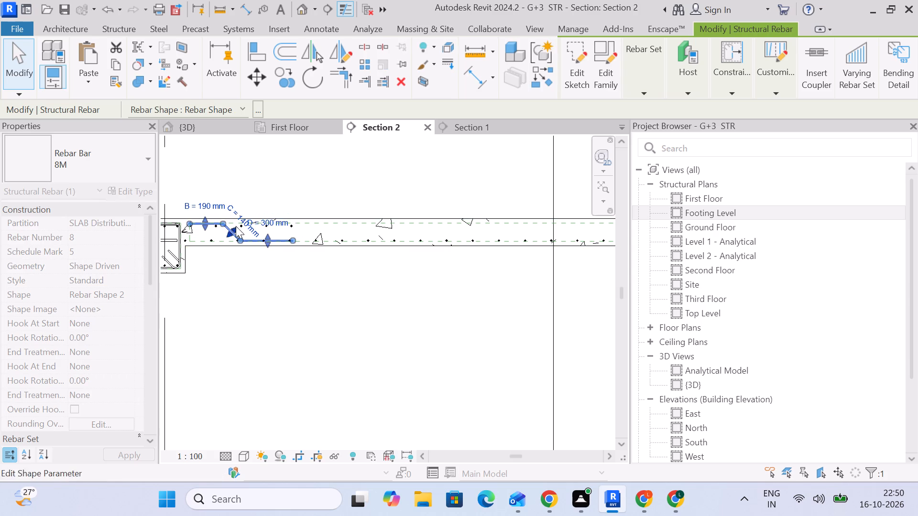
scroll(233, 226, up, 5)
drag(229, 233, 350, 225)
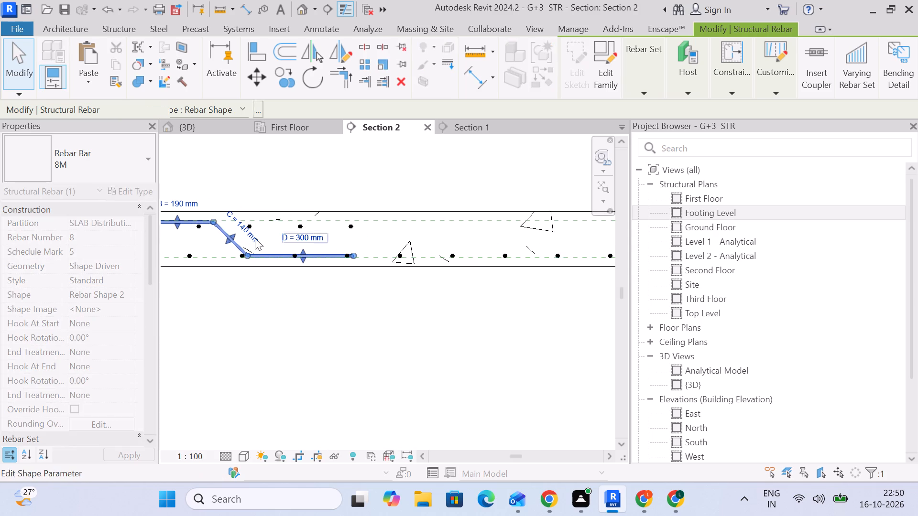
Stretch the 8M bar's bottom leg D to about 4300 mm, ending inside the far side of the grid 4 beam's stirrup.
drag(355, 257, 475, 254)
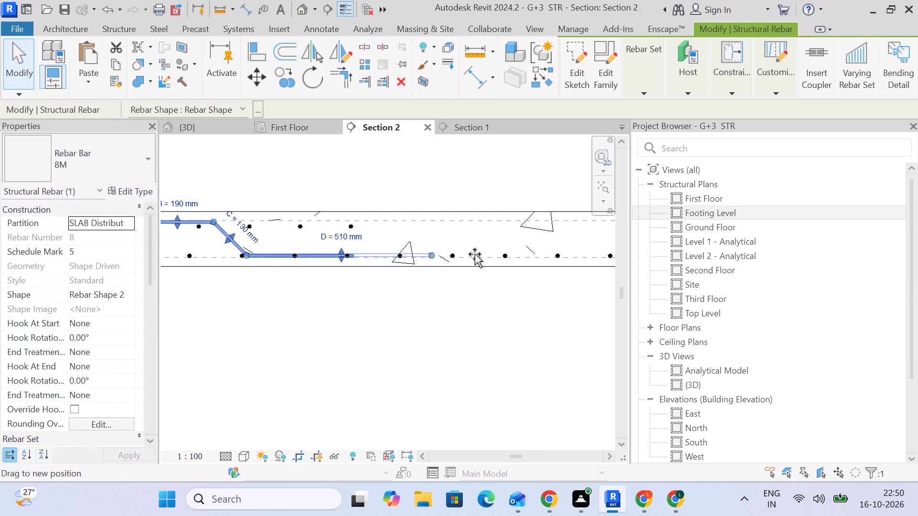
drag(475, 254, 543, 251)
scroll(554, 274, down, 5)
middle_drag(564, 292, 209, 293)
drag(197, 268, 578, 268)
scroll(583, 286, down, 5)
middle_drag(579, 296, 140, 305)
scroll(139, 305, up, 1)
middle_click(155, 303)
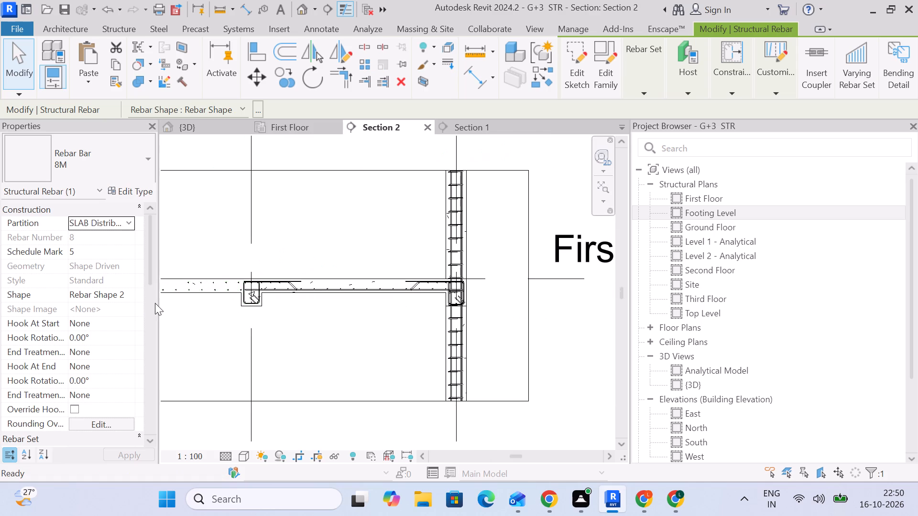
middle_drag(202, 317, 403, 317)
scroll(357, 301, up, 2)
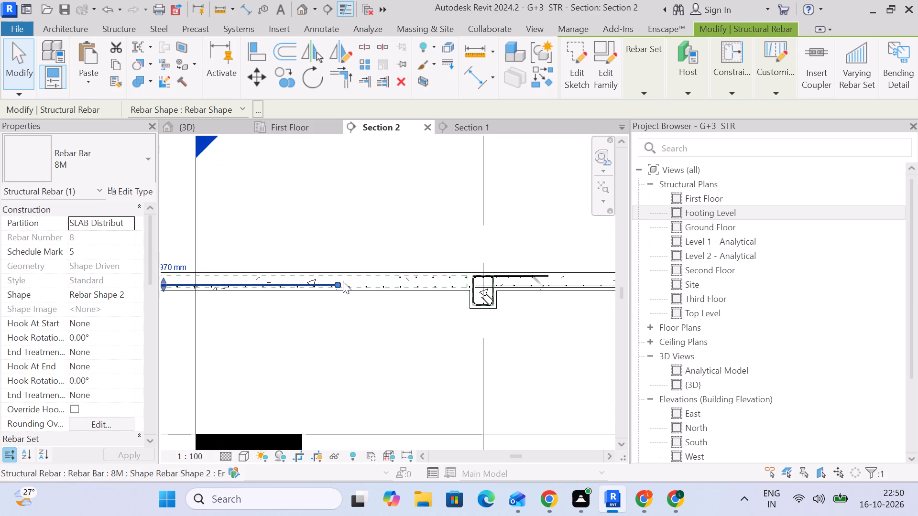
drag(340, 283, 496, 287)
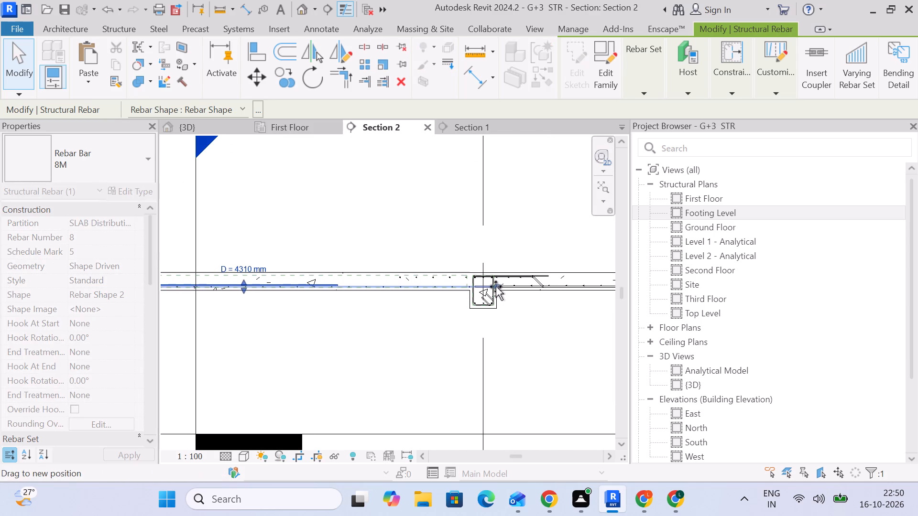
drag(496, 287, 491, 288)
scroll(484, 288, up, 5)
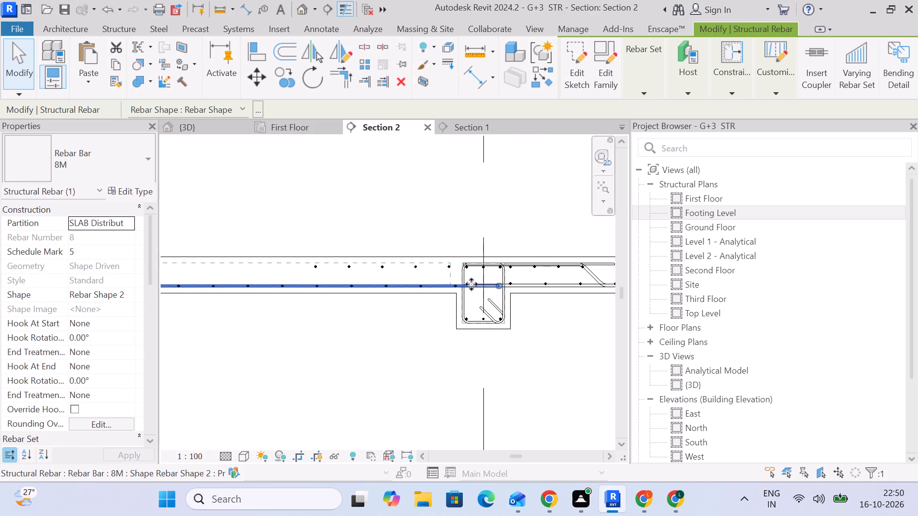
scroll(471, 284, up, 5)
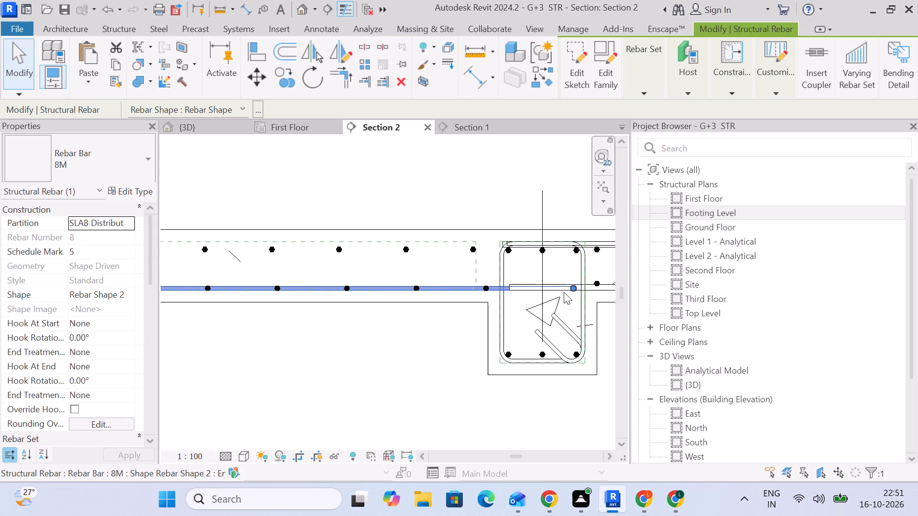
drag(571, 287, 579, 289)
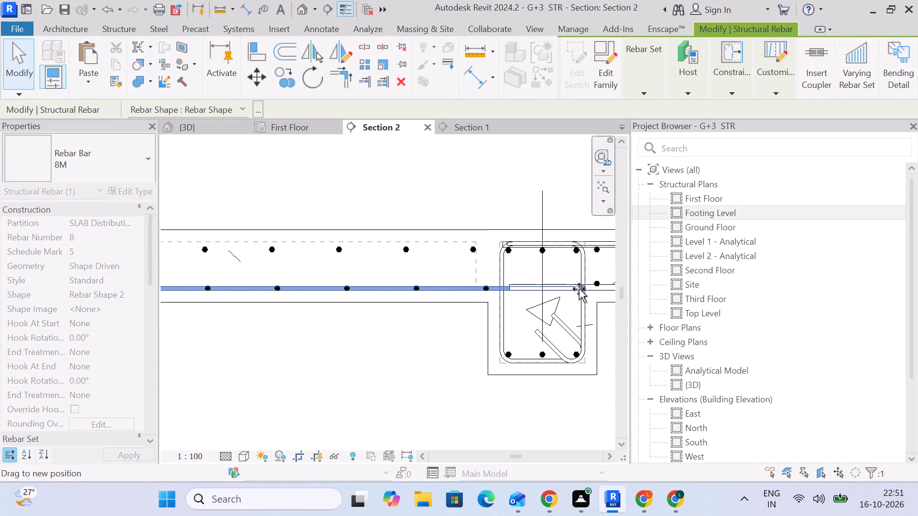
drag(579, 289, 578, 287)
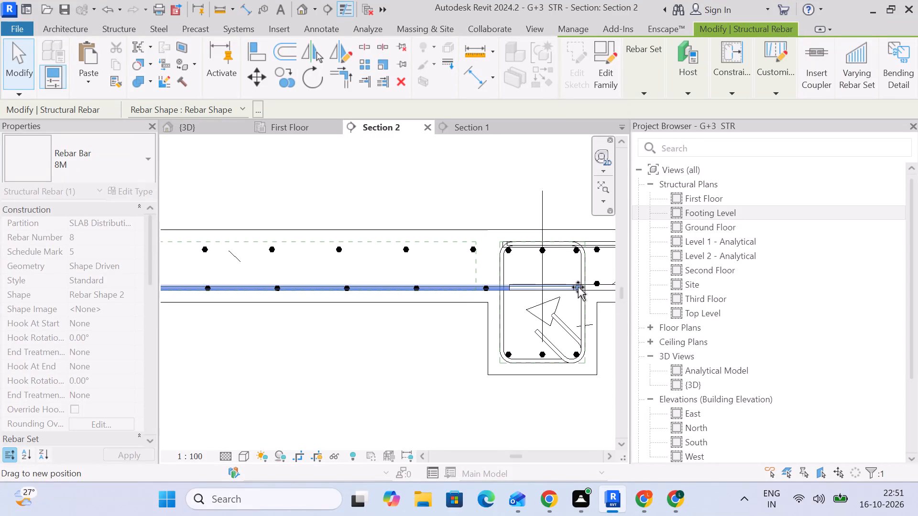
drag(578, 287, 579, 289)
scroll(467, 310, down, 8)
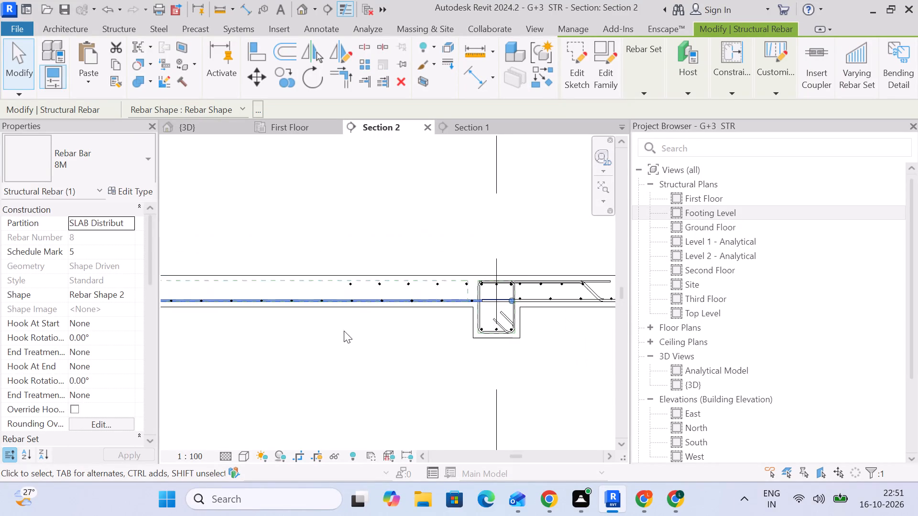
Move the 8M bar's bend towards midspan at top-bar level so that top leg B is about 1490 mm.
scroll(344, 331, down, 3)
middle_drag(236, 346, 492, 346)
scroll(271, 307, up, 5)
middle_drag(233, 322, 294, 286)
scroll(294, 286, down, 1)
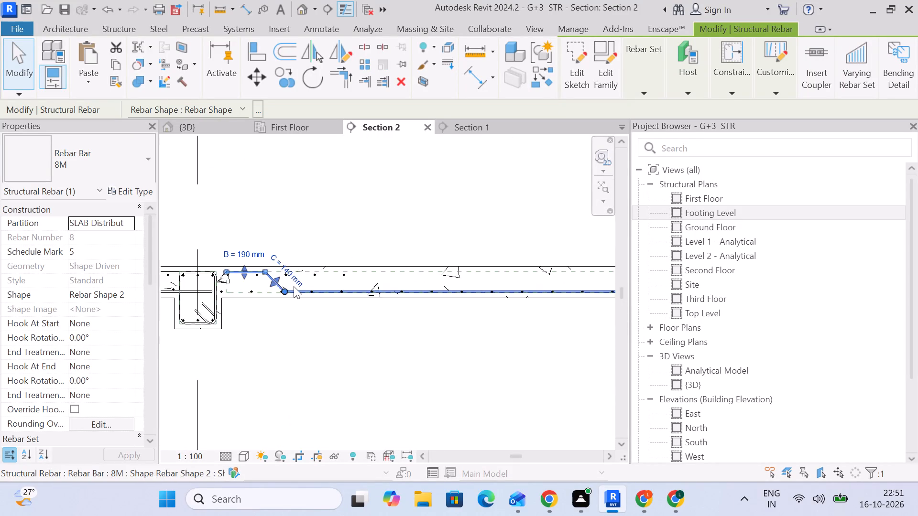
drag(272, 280, 402, 271)
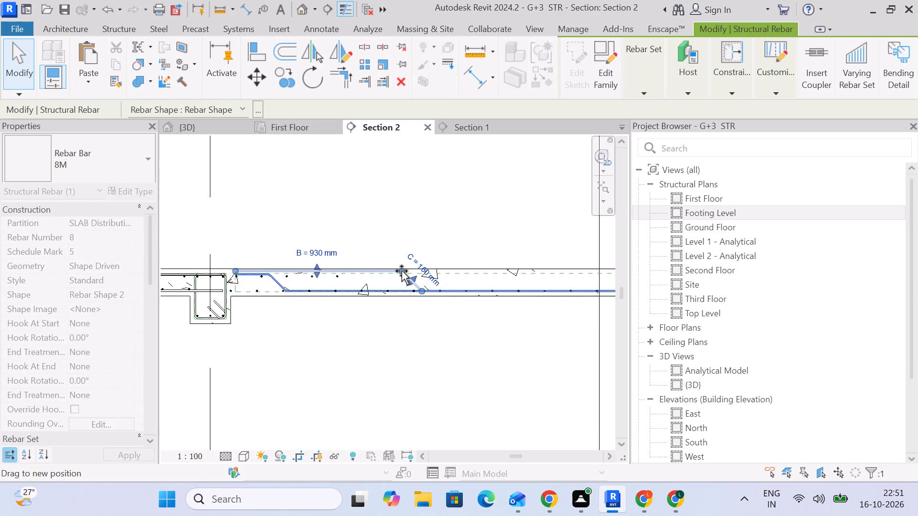
drag(402, 271, 408, 273)
scroll(419, 291, down, 5)
middle_drag(480, 333, 336, 318)
scroll(251, 286, up, 2)
drag(292, 281, 370, 277)
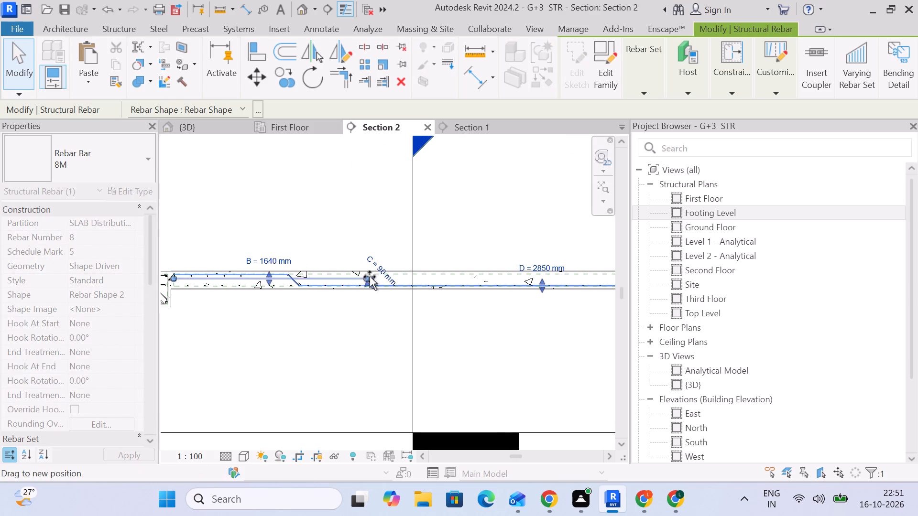
drag(370, 277, 373, 273)
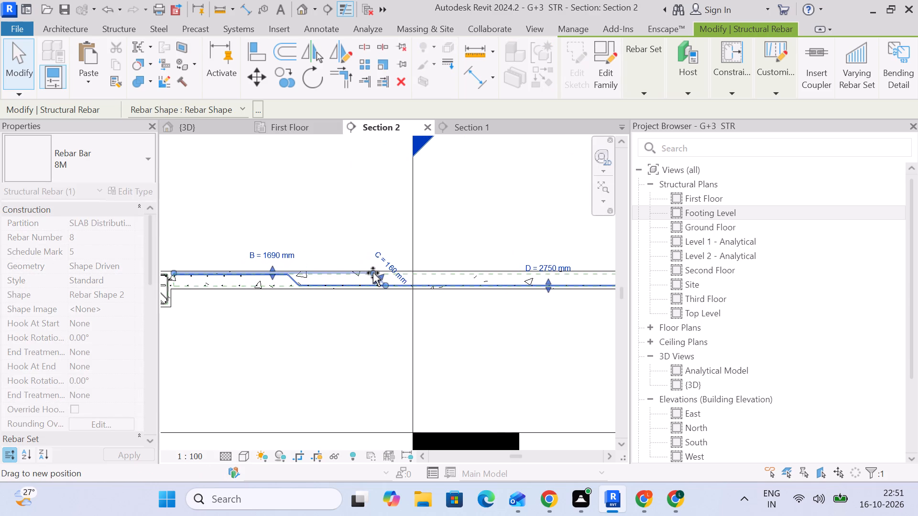
drag(373, 273, 374, 274)
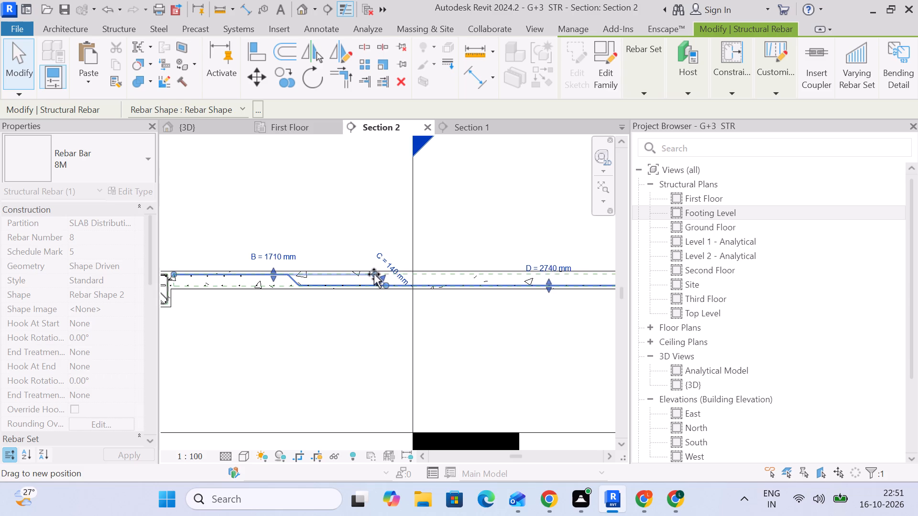
drag(374, 274, 352, 274)
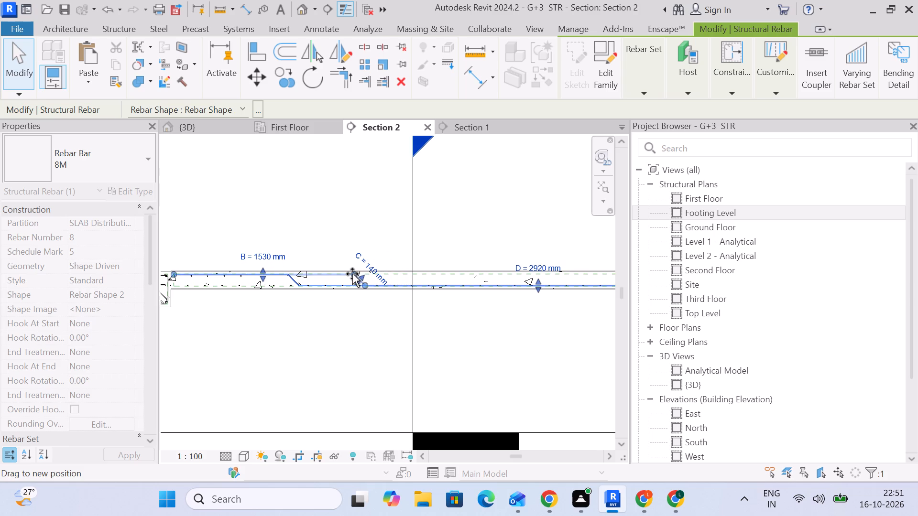
drag(352, 274, 350, 275)
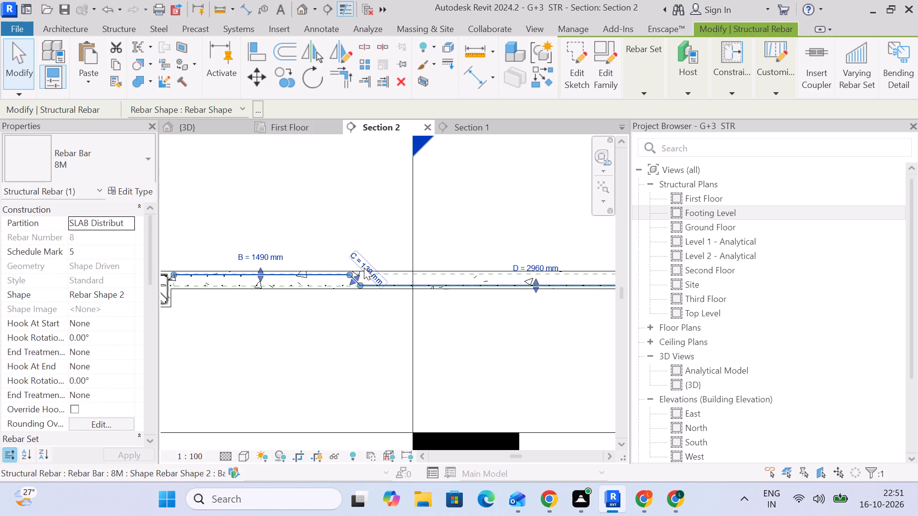
click(253, 323)
Extend the 12M M_00 top distribution bar set from the grid 3 side towards midspan, up to the 8M bar's bend.
scroll(233, 286, up, 4)
click(246, 272)
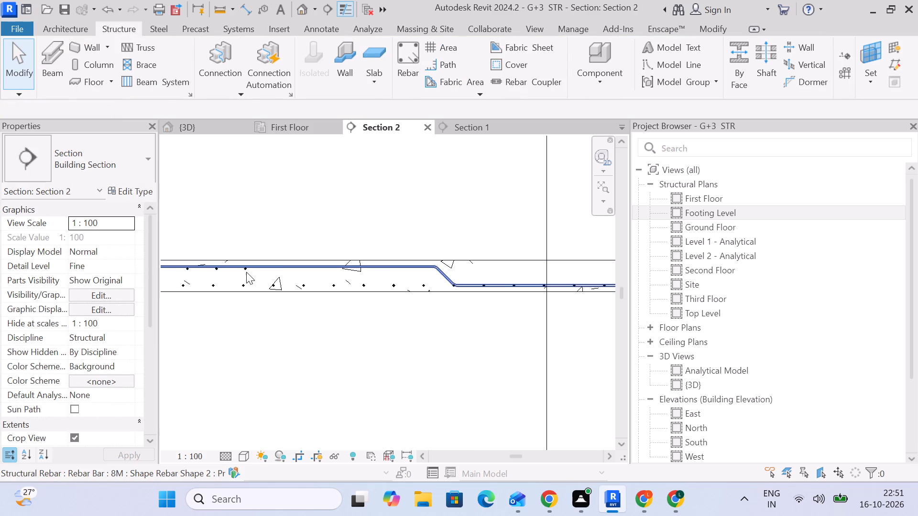
scroll(246, 272, up, 4)
click(243, 355)
click(246, 270)
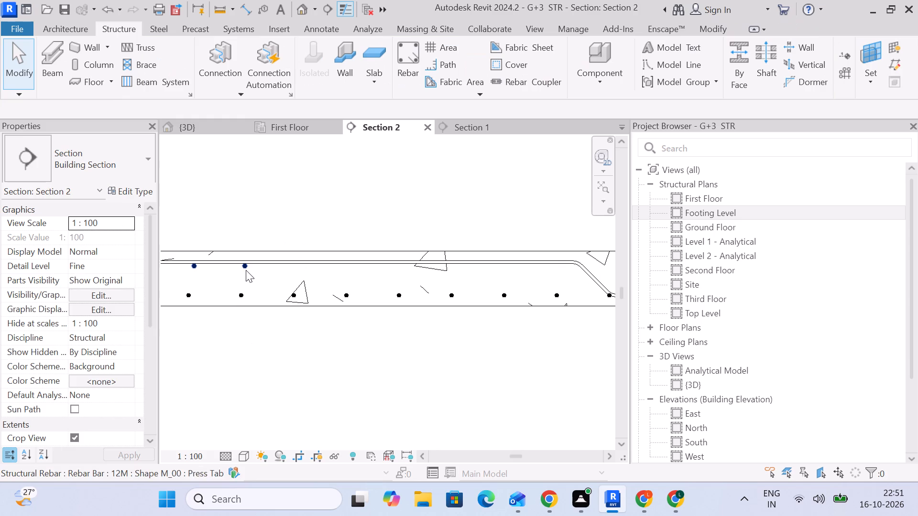
scroll(246, 271, down, 8)
scroll(250, 272, up, 2)
drag(243, 272, 303, 272)
click(289, 344)
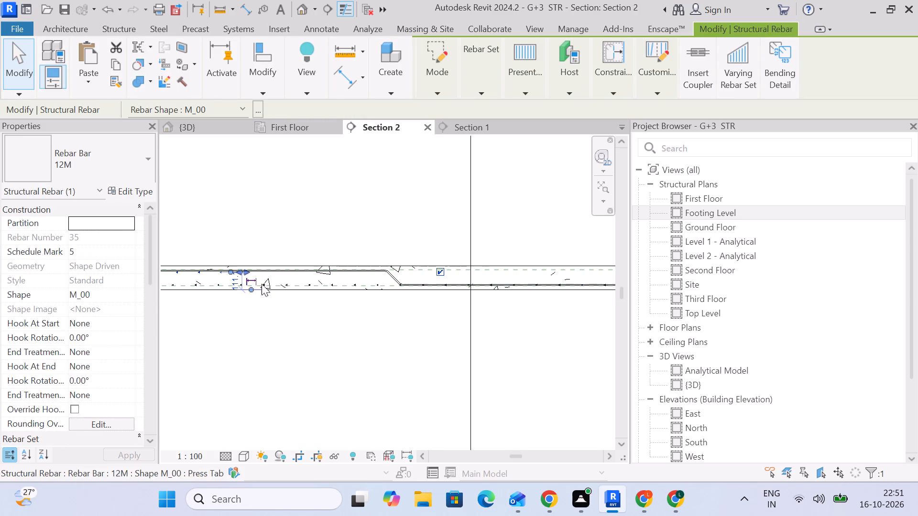
scroll(227, 266, up, 4)
drag(257, 278, 451, 277)
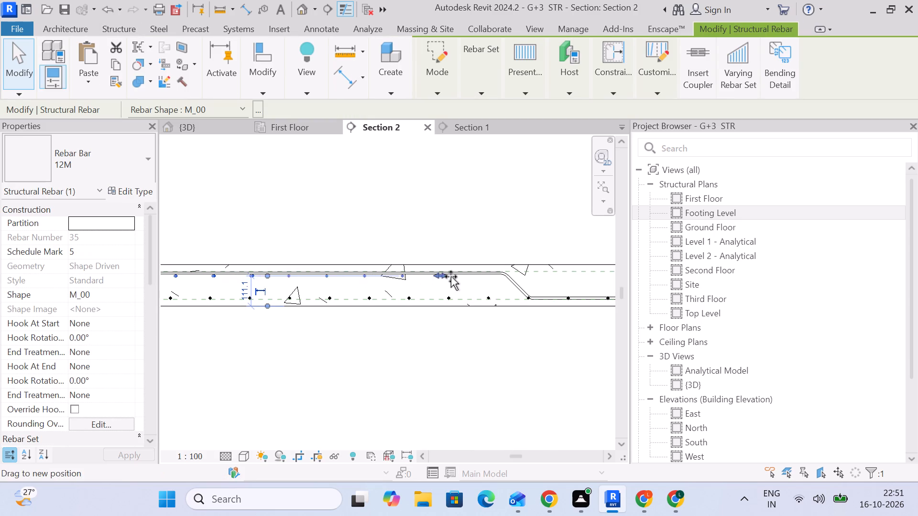
drag(451, 277, 504, 277)
scroll(503, 306, down, 5)
middle_drag(504, 313, 401, 270)
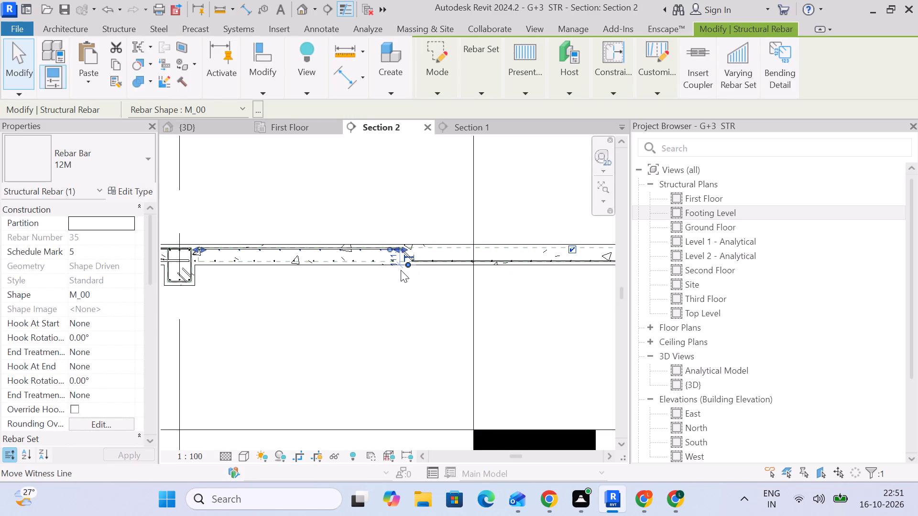
Extend the 8M bar's top leg across the grid 3 beam to the stirrup's far side, making B about 1710 mm.
scroll(195, 245, up, 5)
middle_drag(225, 264, 357, 272)
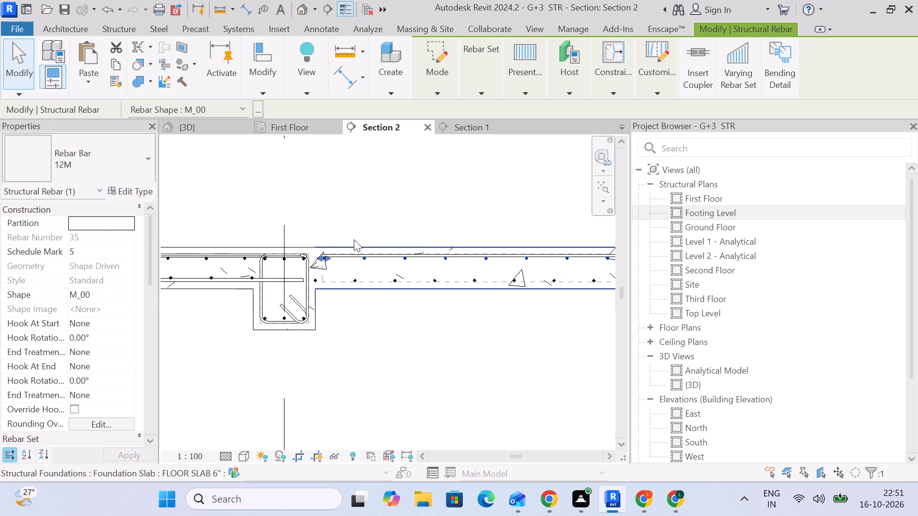
click(362, 193)
click(350, 255)
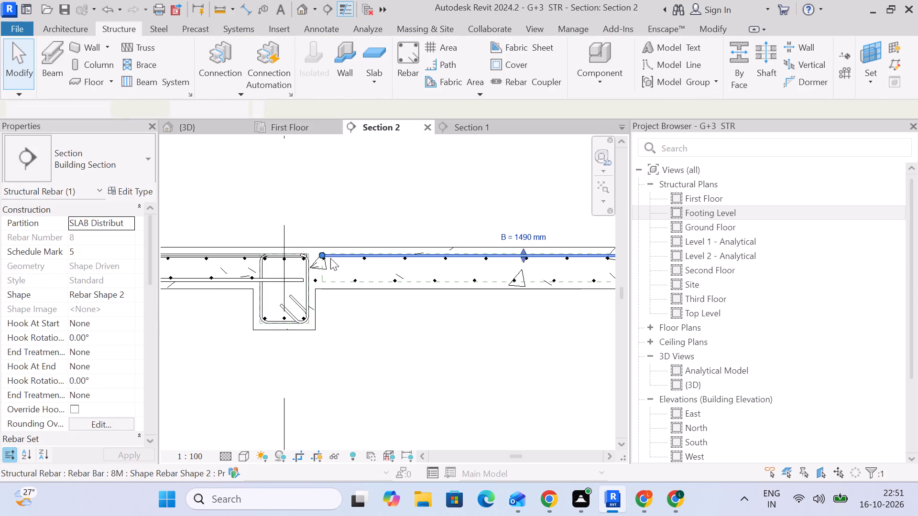
drag(318, 255, 265, 256)
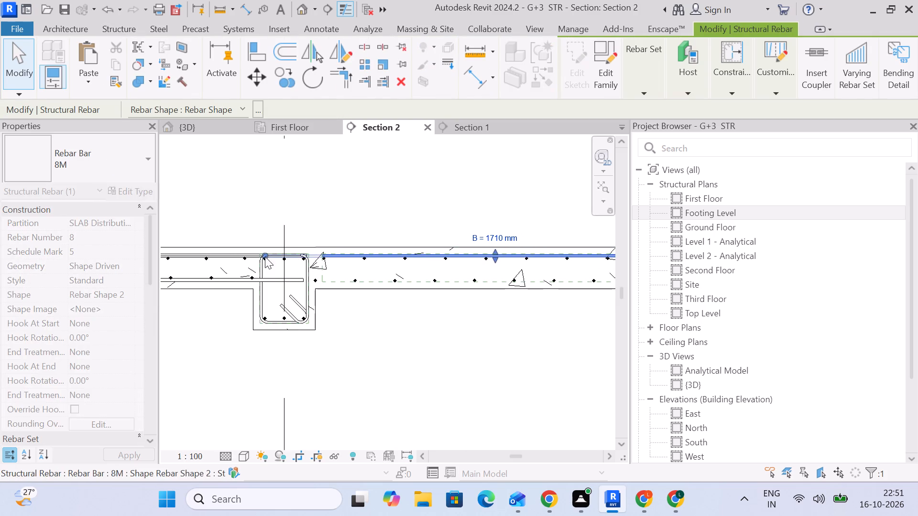
Pull the 8M bar's bend back towards the grid 3 beam at top-bar level, reducing leg B to about 1500 mm.
scroll(358, 293, down, 4)
middle_drag(458, 329, 169, 297)
scroll(309, 275, up, 4)
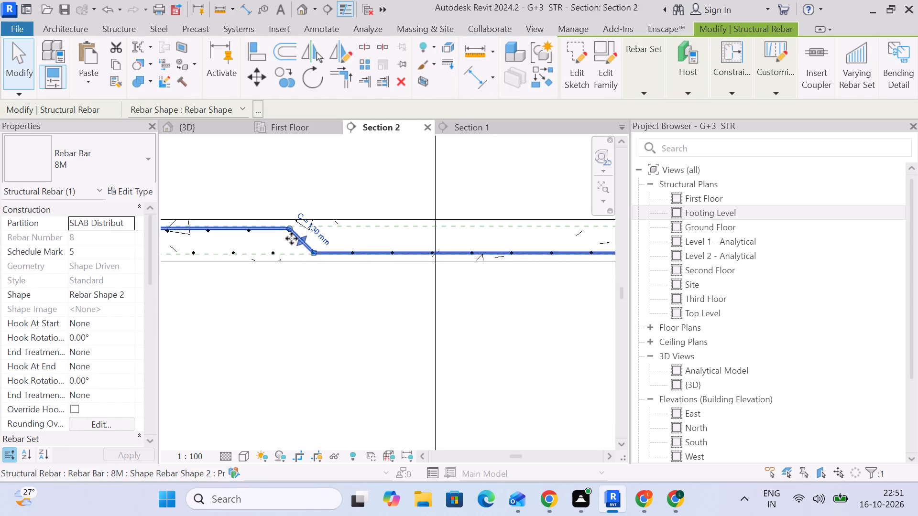
scroll(294, 240, down, 3)
middle_drag(304, 253, 489, 247)
drag(485, 236, 464, 234)
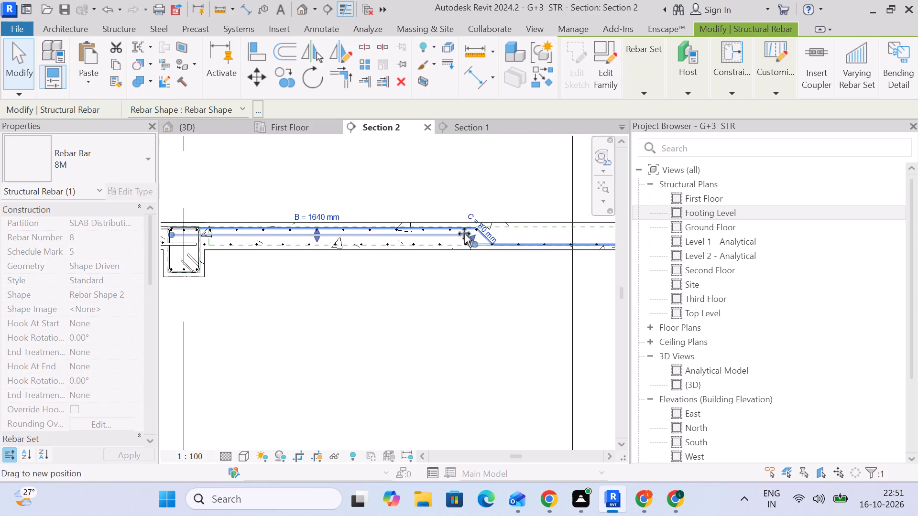
drag(464, 234, 442, 229)
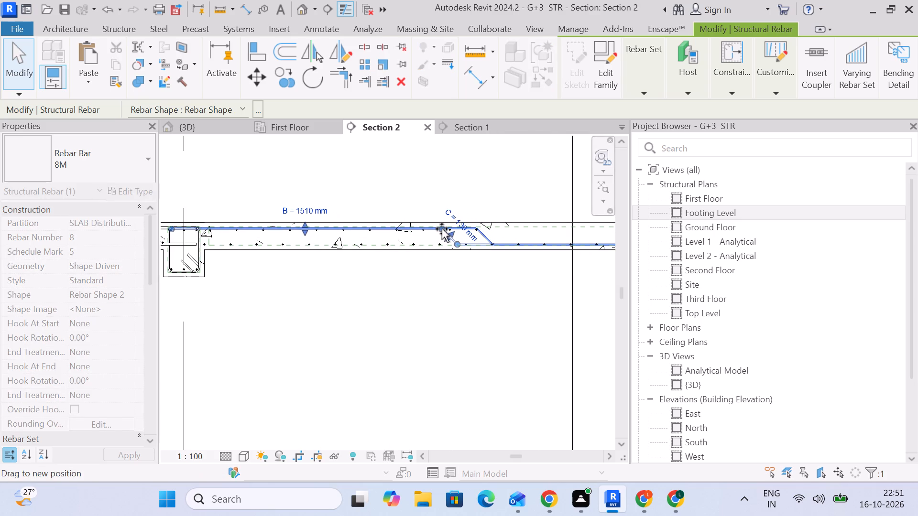
drag(442, 229, 439, 229)
click(415, 300)
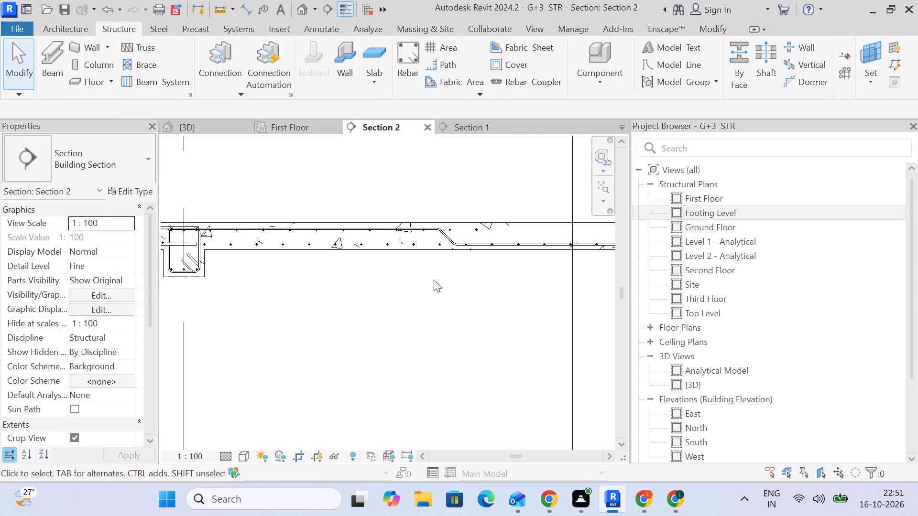
Pull the 12M M_00 top distribution bar set back so its last bar sits just before the 8M bar's bend.
click(472, 228)
scroll(474, 233, up, 5)
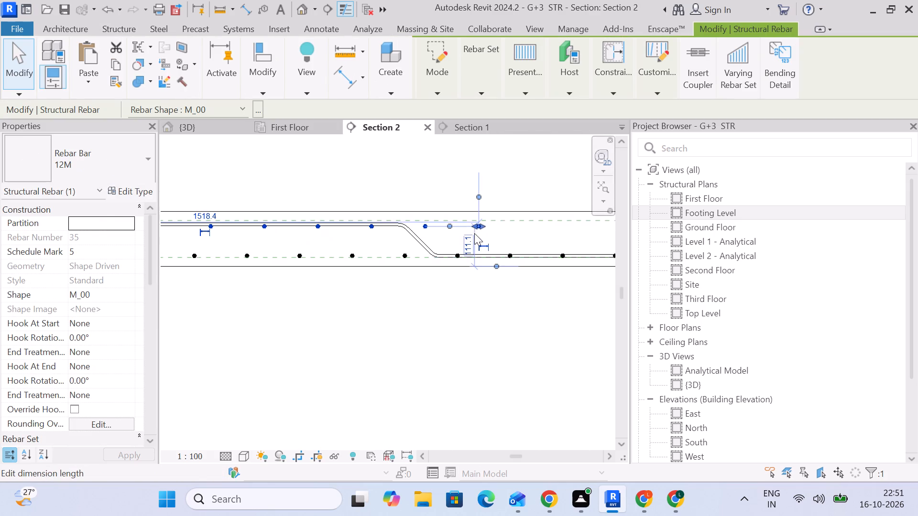
drag(479, 225, 401, 230)
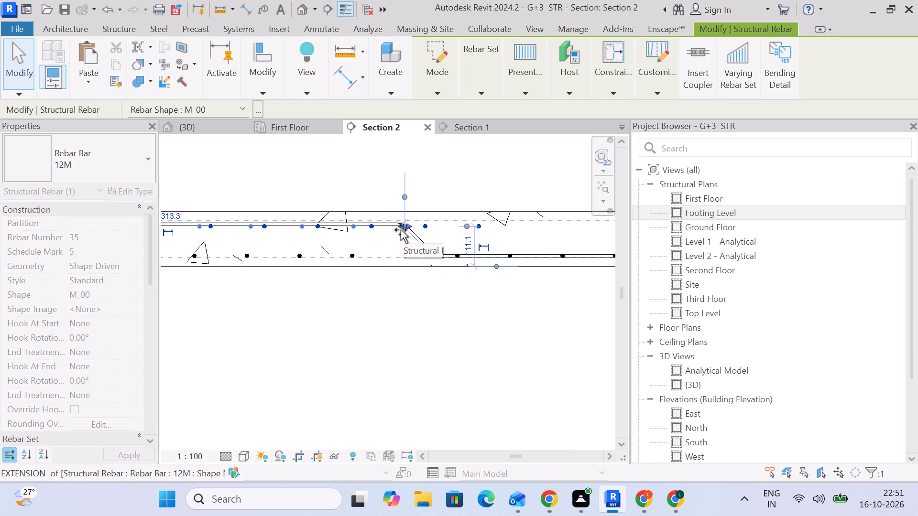
drag(401, 230, 399, 230)
scroll(399, 230, up, 9)
drag(414, 219, 393, 221)
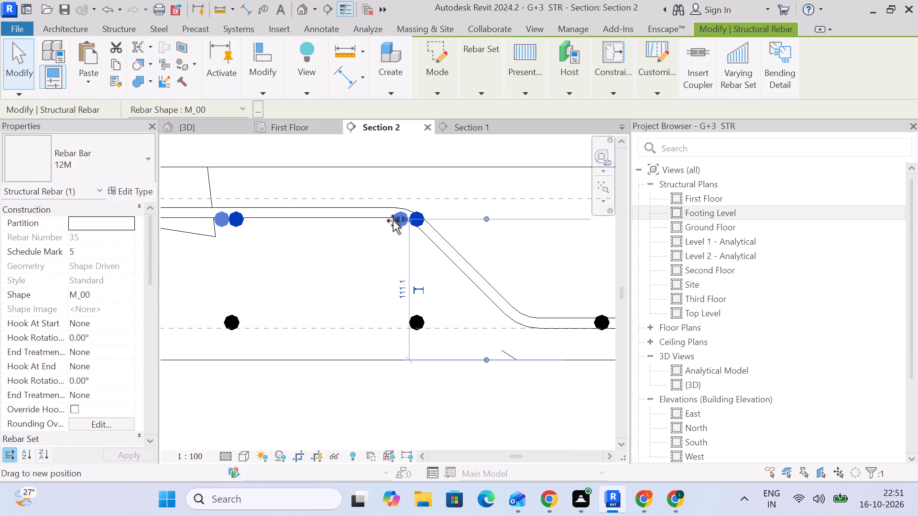
drag(393, 221, 402, 227)
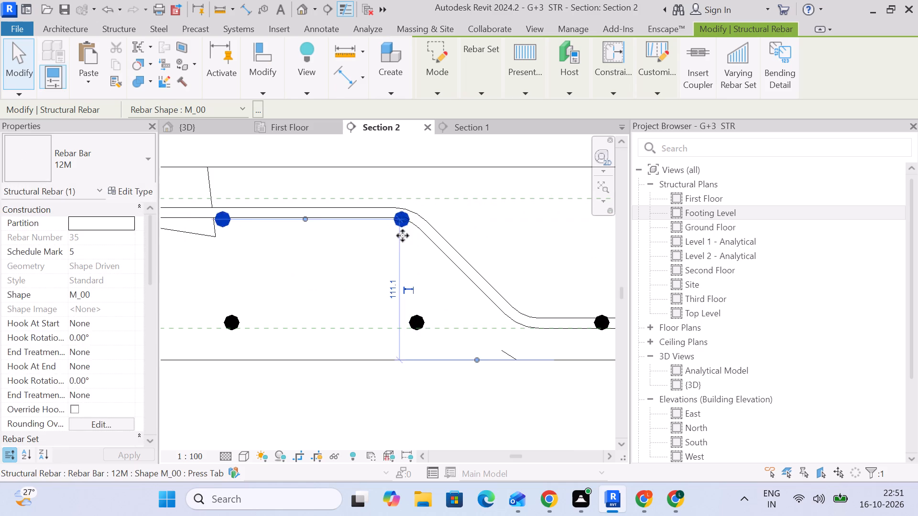
Delete the 12M M_00 top distribution bar set beside the grid 4 beam.
scroll(403, 237, down, 14)
middle_drag(519, 291, 383, 288)
scroll(383, 288, down, 5)
middle_drag(522, 312, 352, 309)
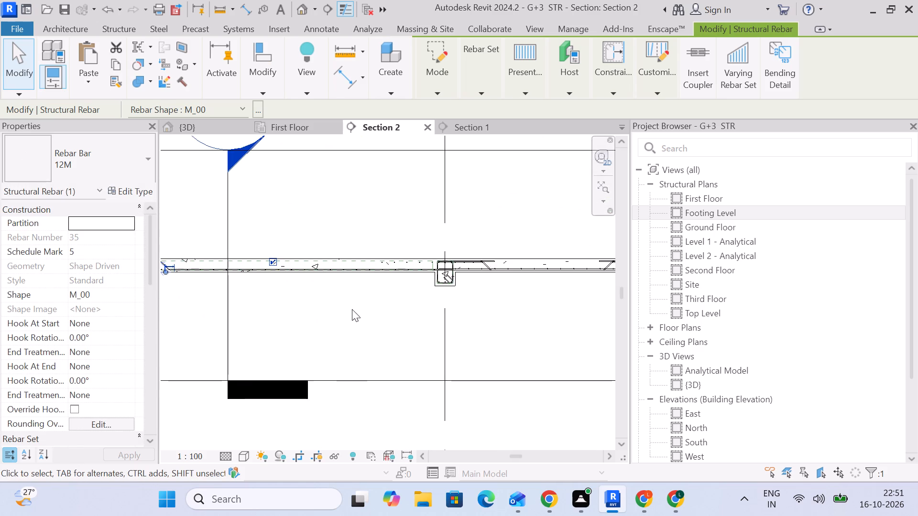
scroll(372, 309, down, 1)
middle_drag(372, 308, 458, 288)
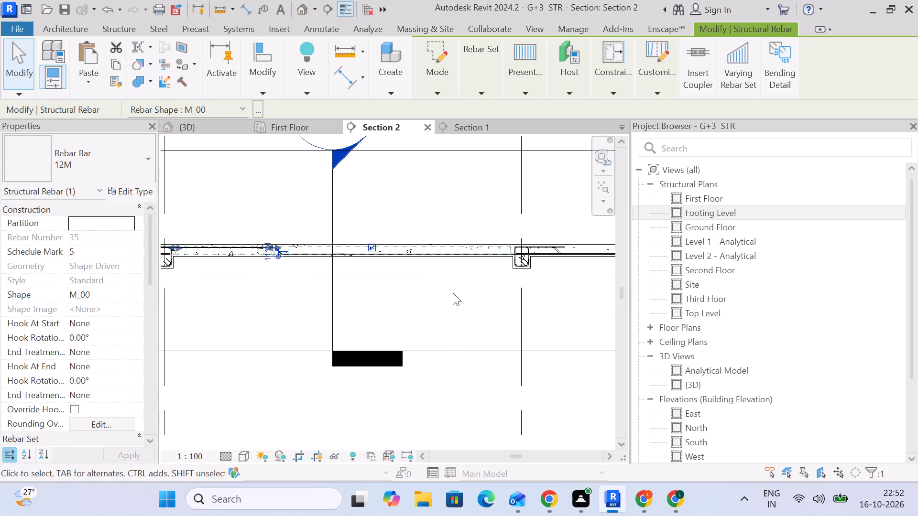
click(451, 285)
scroll(452, 249, up, 5)
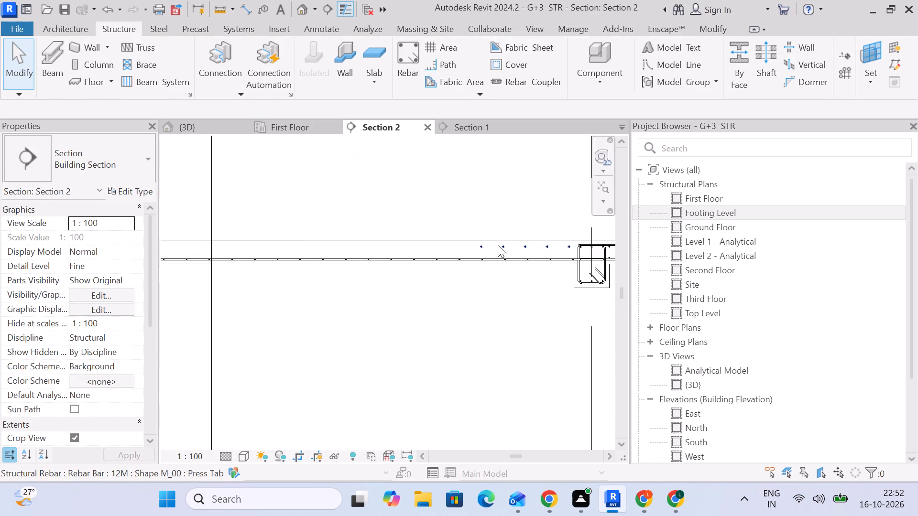
scroll(498, 245, up, 3)
click(504, 245)
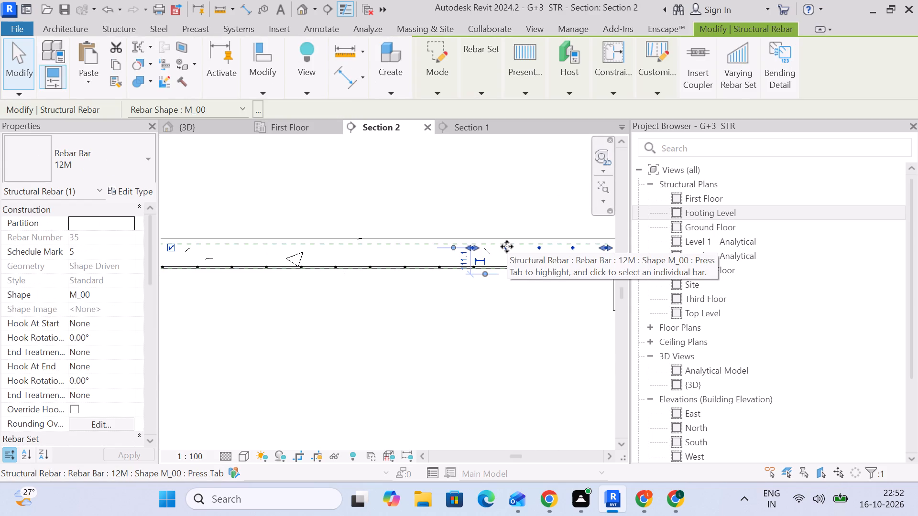
key(Delete)
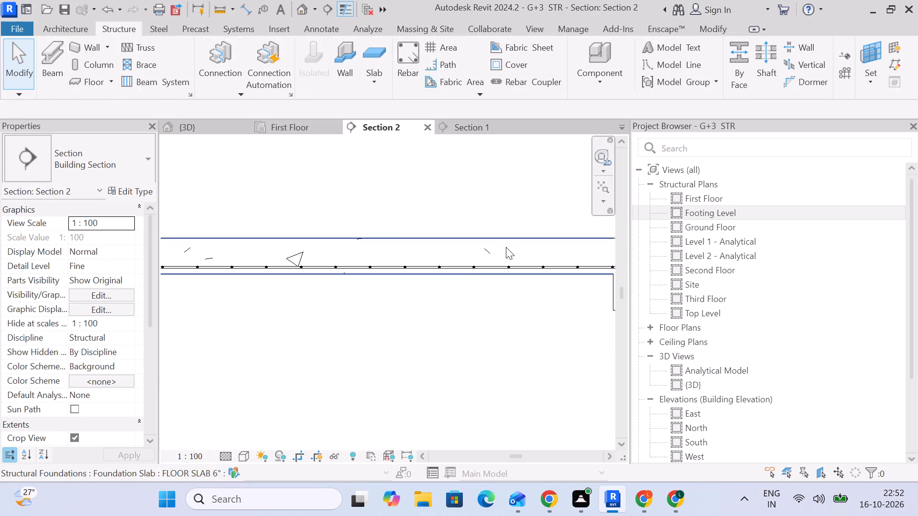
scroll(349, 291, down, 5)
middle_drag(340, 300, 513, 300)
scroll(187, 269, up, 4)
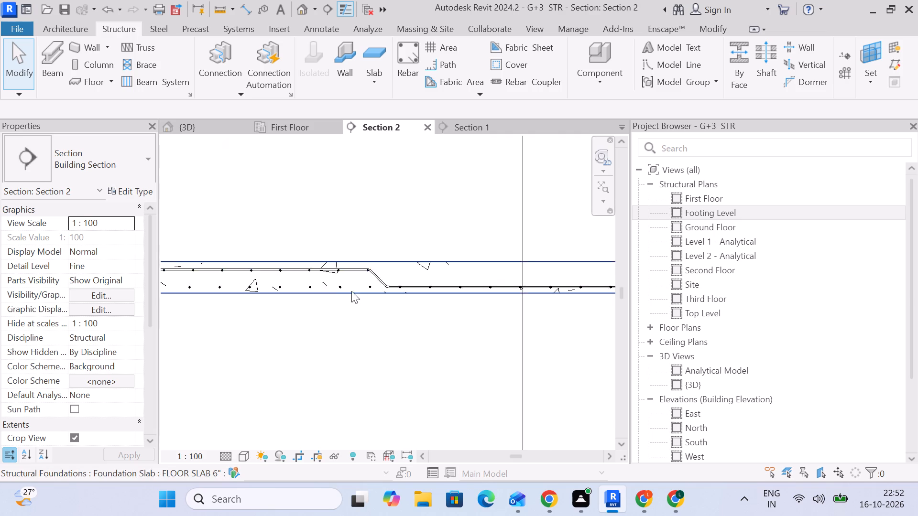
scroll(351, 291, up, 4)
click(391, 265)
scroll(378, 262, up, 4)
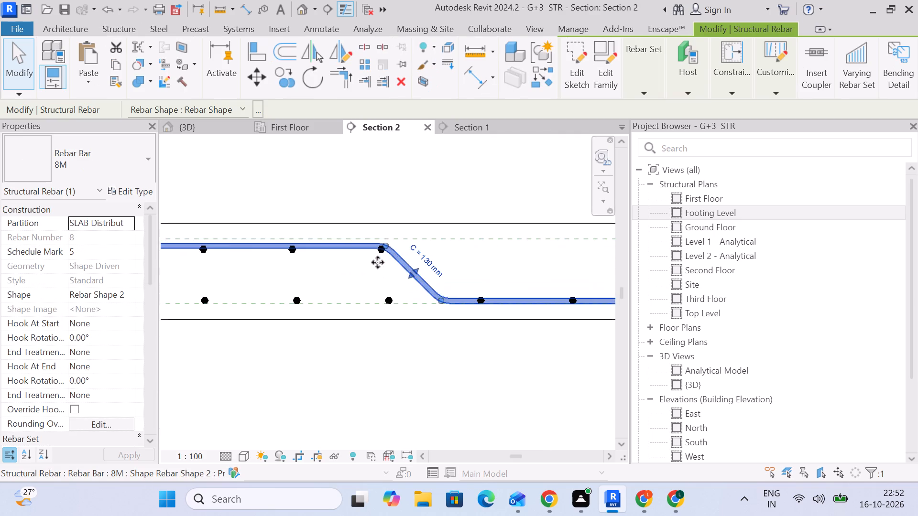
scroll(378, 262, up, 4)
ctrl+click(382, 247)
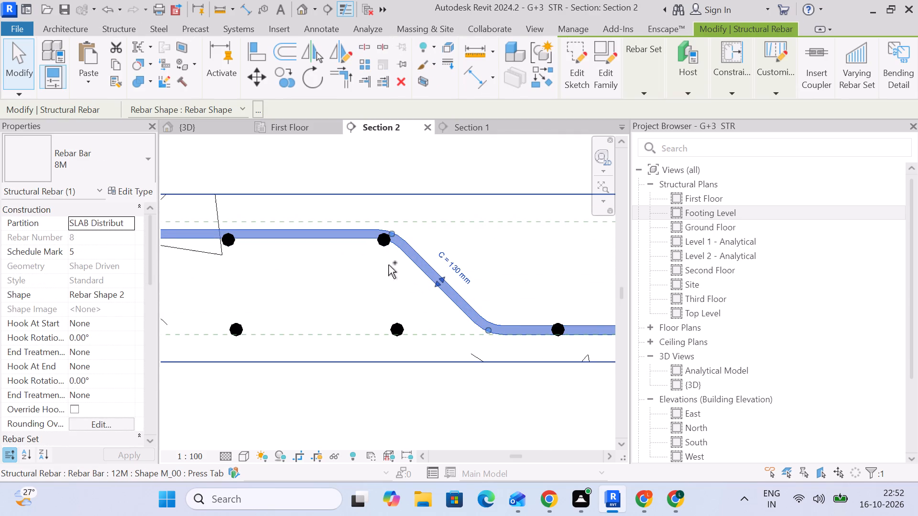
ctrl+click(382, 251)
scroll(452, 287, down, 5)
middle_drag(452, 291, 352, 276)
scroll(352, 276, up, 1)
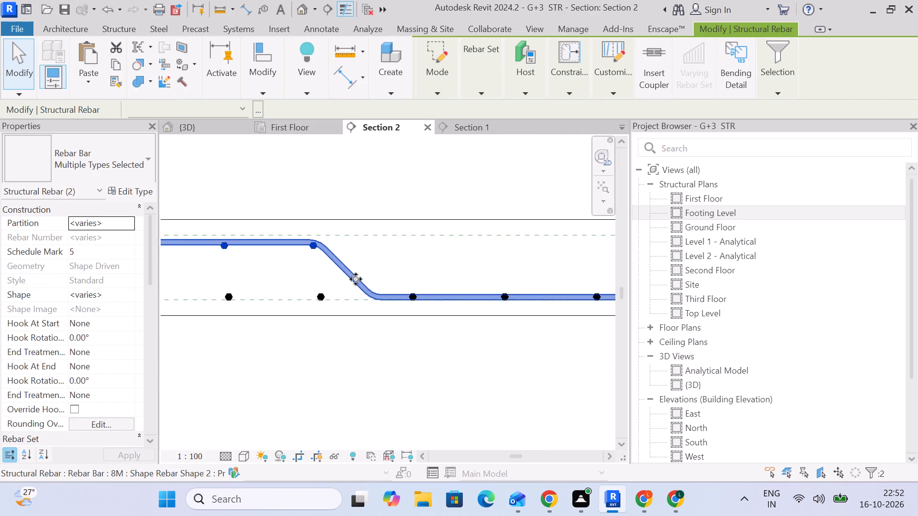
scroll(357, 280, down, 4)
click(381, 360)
Place a straight 8M rebar of shape M_00 along the top of the slab in the grid 3–4 bay.
scroll(385, 356, down, 6)
middle_drag(386, 357, 541, 324)
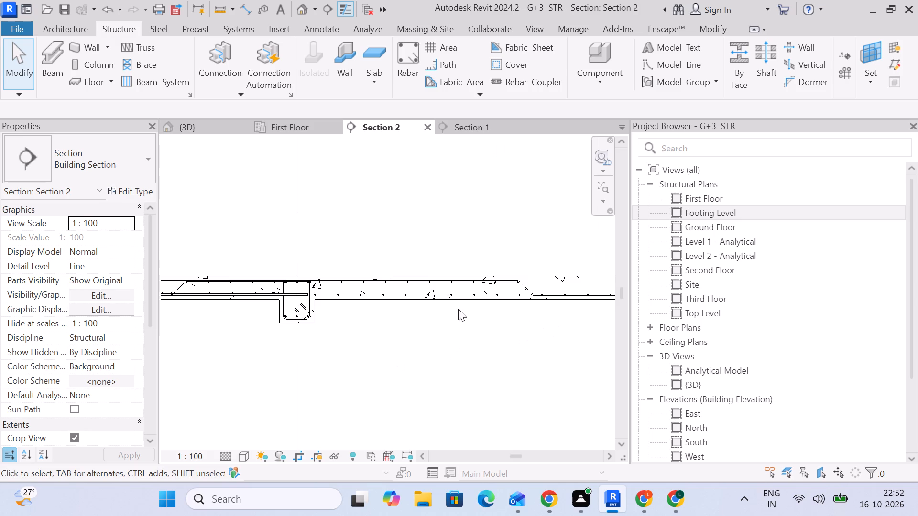
click(415, 50)
middle_drag(550, 284, 473, 261)
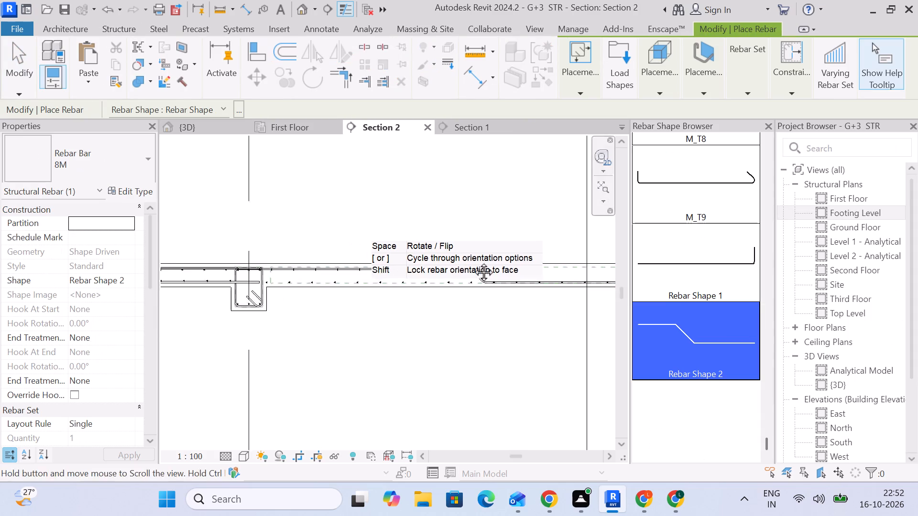
middle_drag(473, 261, 438, 252)
scroll(724, 258, up, 20)
scroll(724, 258, up, 12)
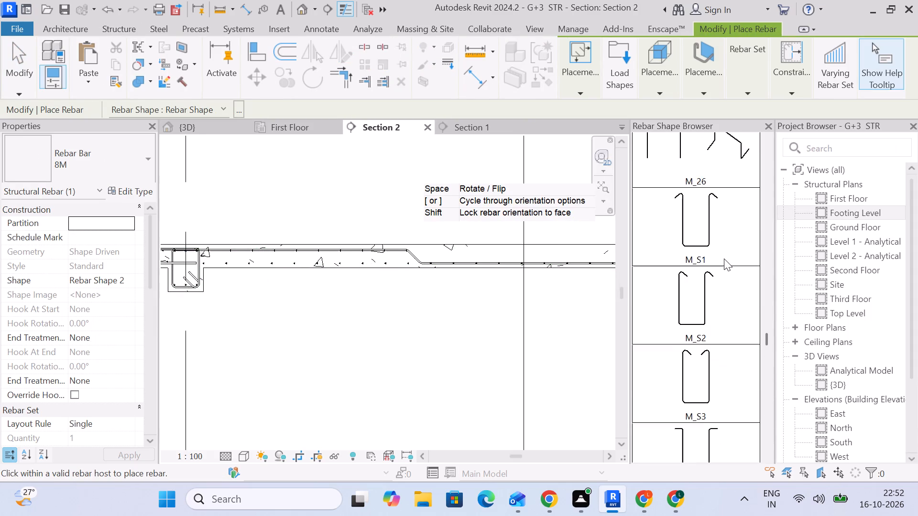
scroll(724, 258, up, 20)
scroll(724, 258, up, 4)
scroll(724, 258, down, 2)
scroll(717, 263, up, 20)
scroll(717, 263, up, 2)
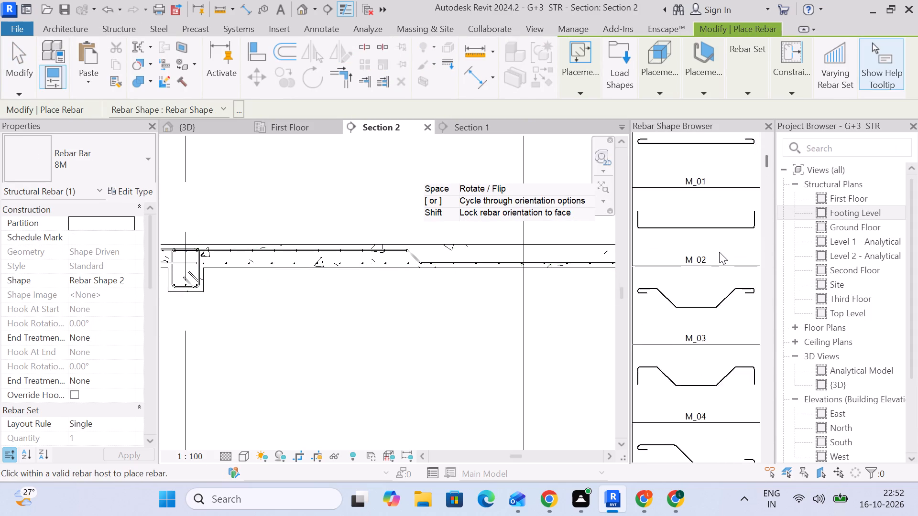
scroll(719, 252, up, 9)
click(711, 172)
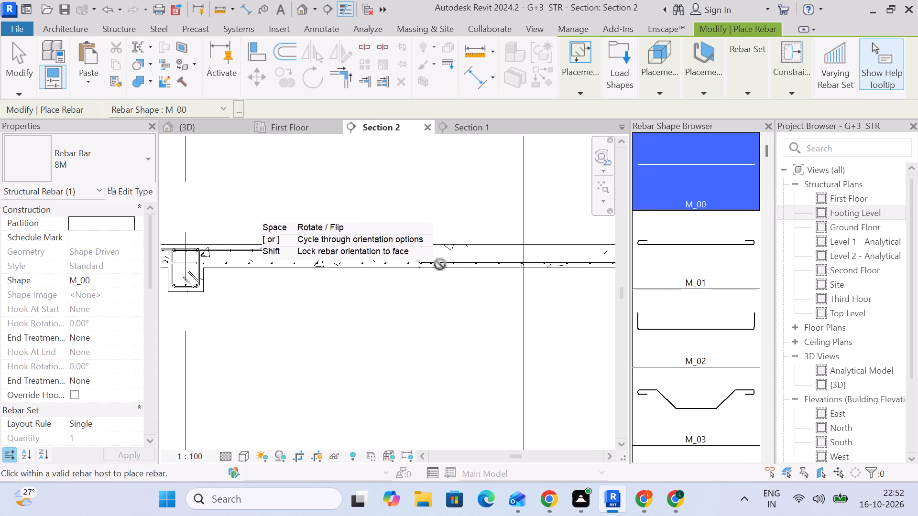
click(435, 250)
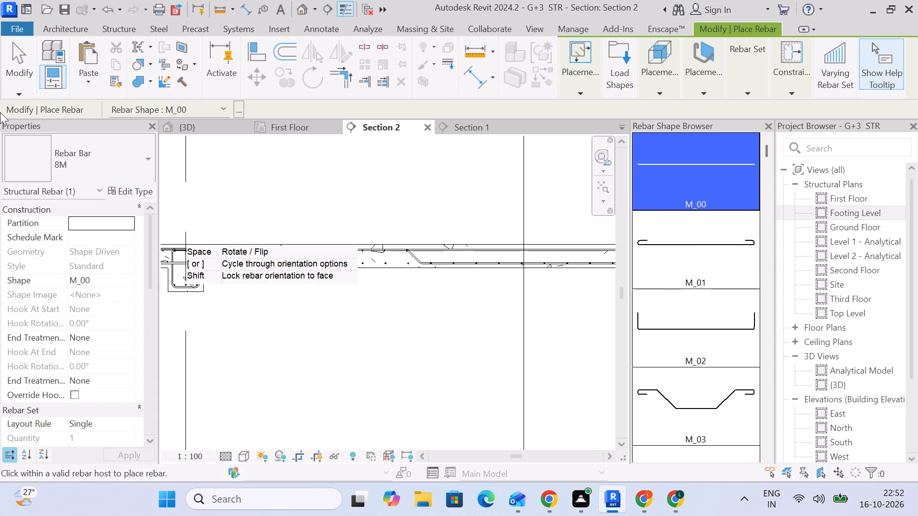
click(11, 62)
Shorten the straight 8M top bar from its grid 4 end back towards grid 3, making B about 2170 mm.
click(468, 246)
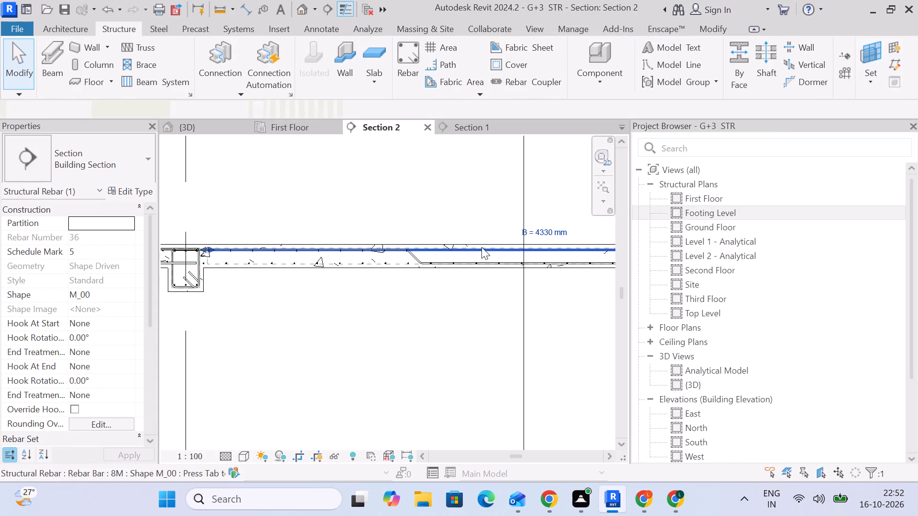
scroll(481, 247, down, 5)
middle_drag(479, 248, 237, 248)
scroll(418, 254, up, 2)
drag(442, 247, 222, 247)
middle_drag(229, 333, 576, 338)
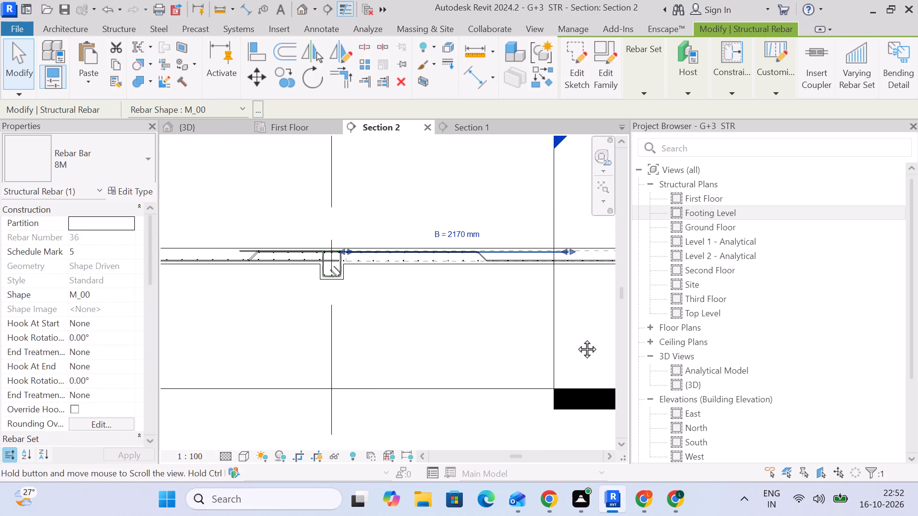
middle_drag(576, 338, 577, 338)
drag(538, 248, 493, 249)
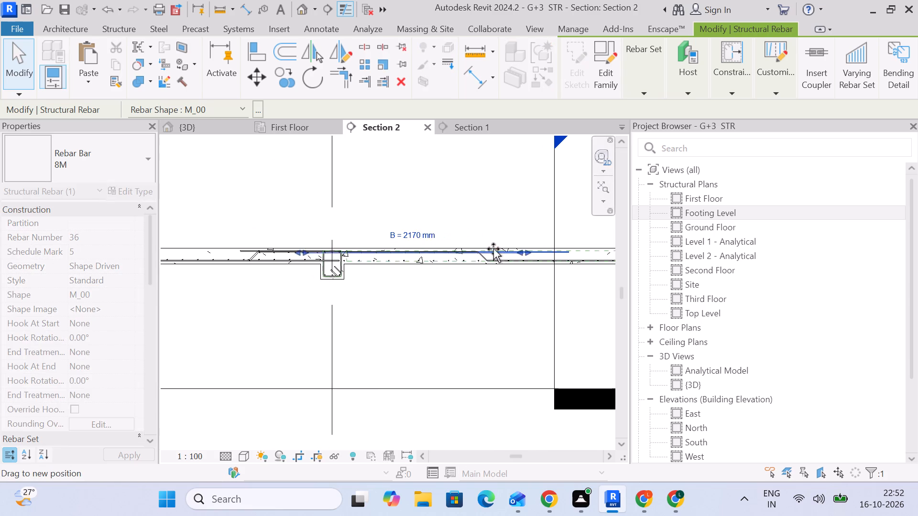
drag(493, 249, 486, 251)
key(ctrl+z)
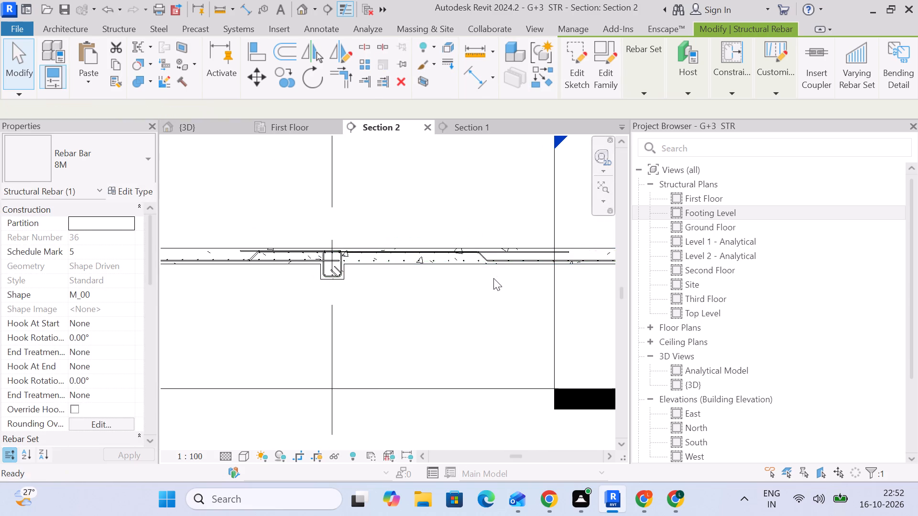
Fit the straight 8M top bar from the grid 3 stirrup's far side to just past the bend, making B about 1710 mm.
click(562, 251)
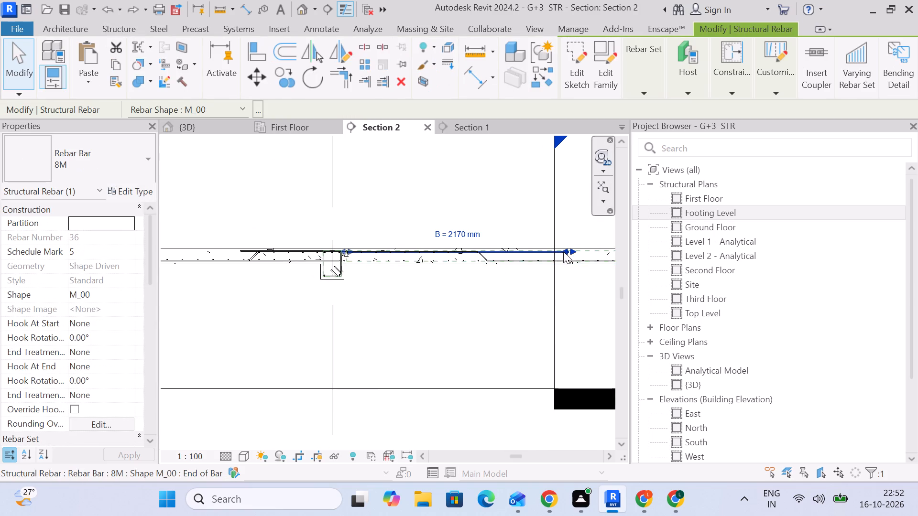
drag(563, 249, 500, 265)
scroll(379, 262, up, 4)
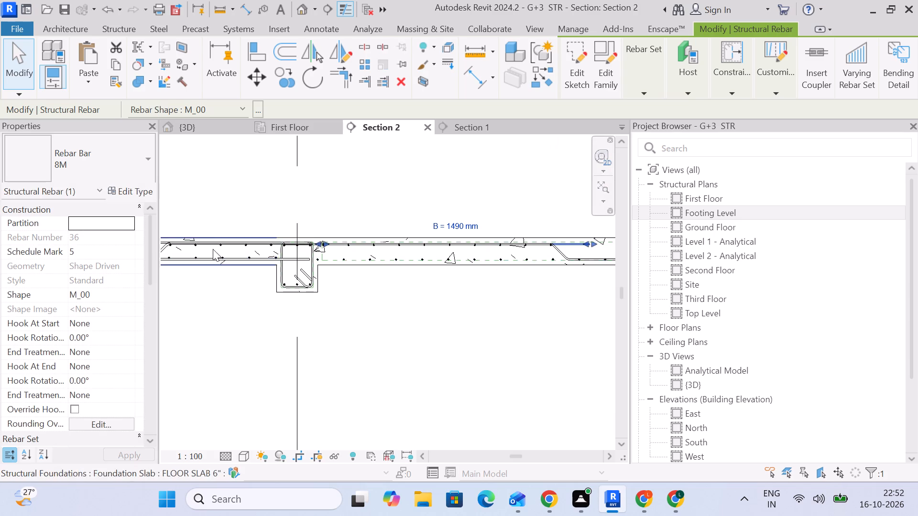
drag(317, 244, 286, 248)
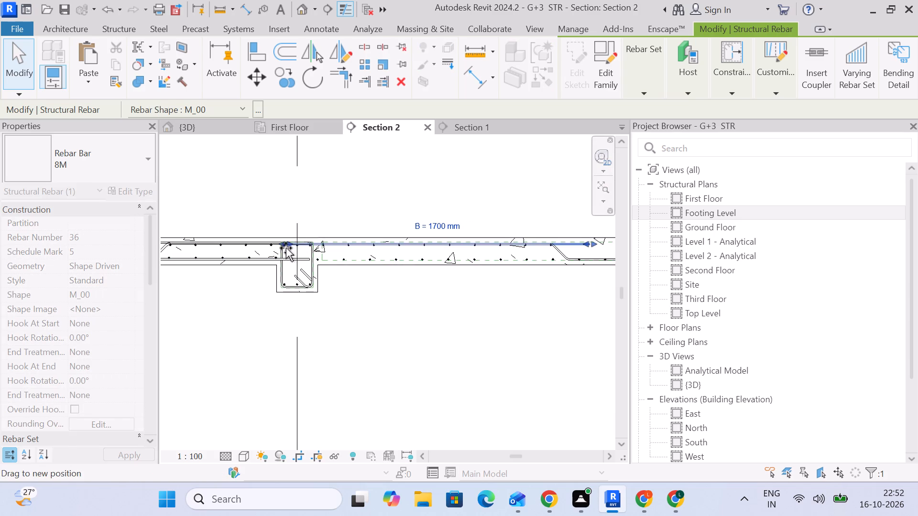
drag(286, 248, 284, 249)
click(454, 340)
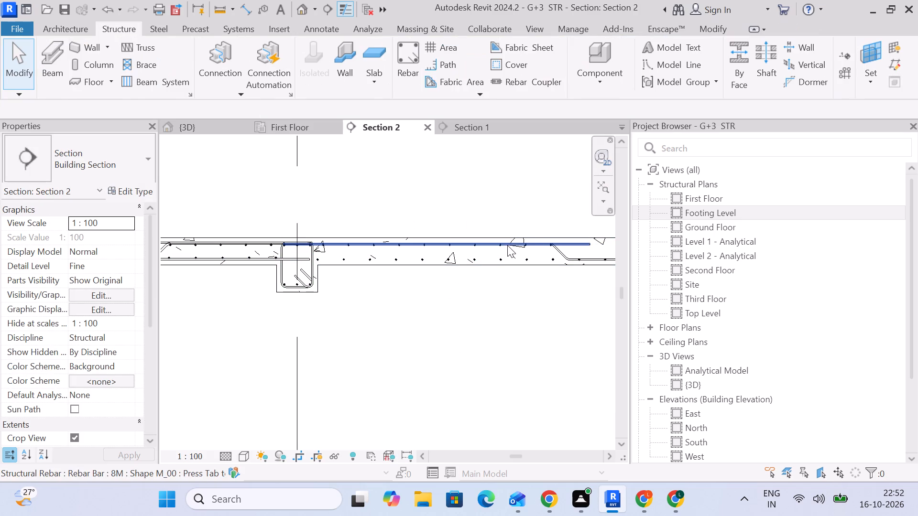
Mirror a copy of the straight 8M bar, bent-up 8M bar and 12M top distribution set about a vertical axis at the slab's midpoint.
click(509, 247)
scroll(516, 285, down, 1)
middle_drag(516, 286, 519, 262)
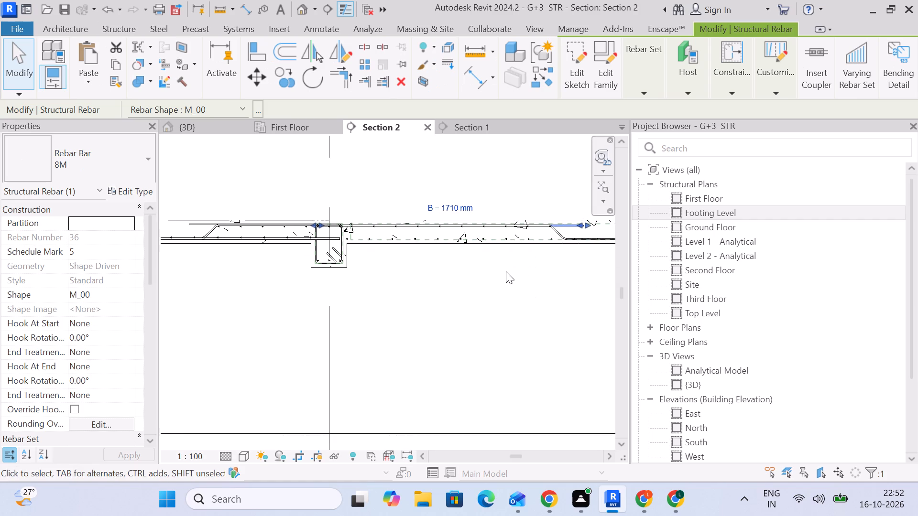
scroll(577, 199, up, 4)
scroll(556, 240, up, 2)
ctrl+click(543, 261)
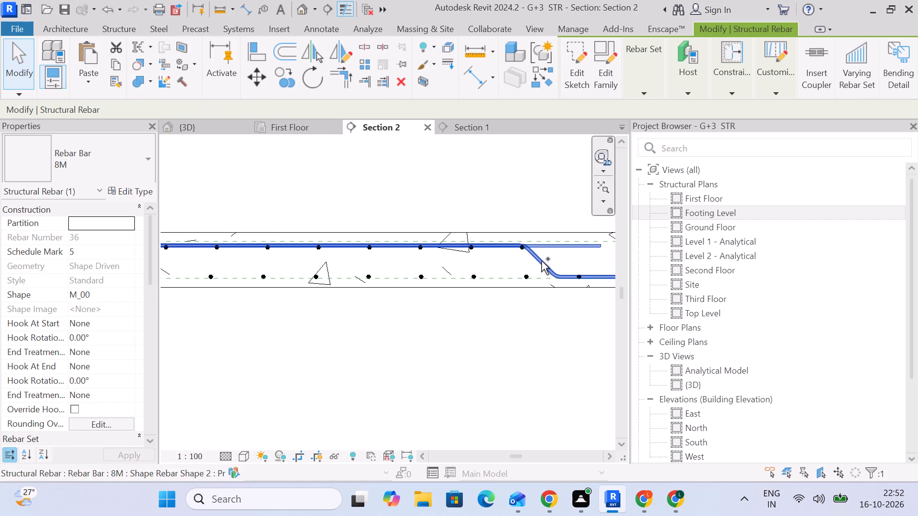
scroll(487, 241, up, 10)
ctrl+click(423, 269)
scroll(454, 317, down, 5)
middle_drag(450, 317, 375, 271)
scroll(385, 273, down, 5)
scroll(458, 291, down, 4)
middle_drag(490, 315, 403, 278)
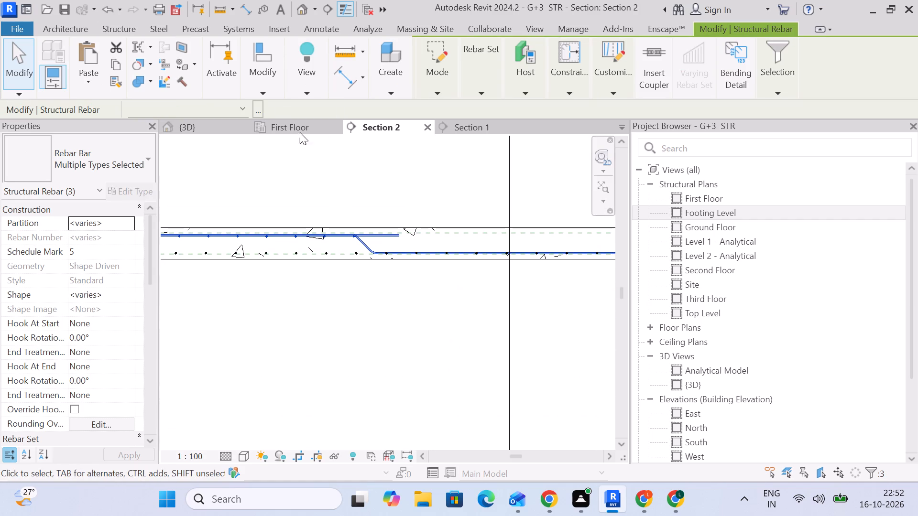
click(237, 72)
click(260, 86)
click(337, 116)
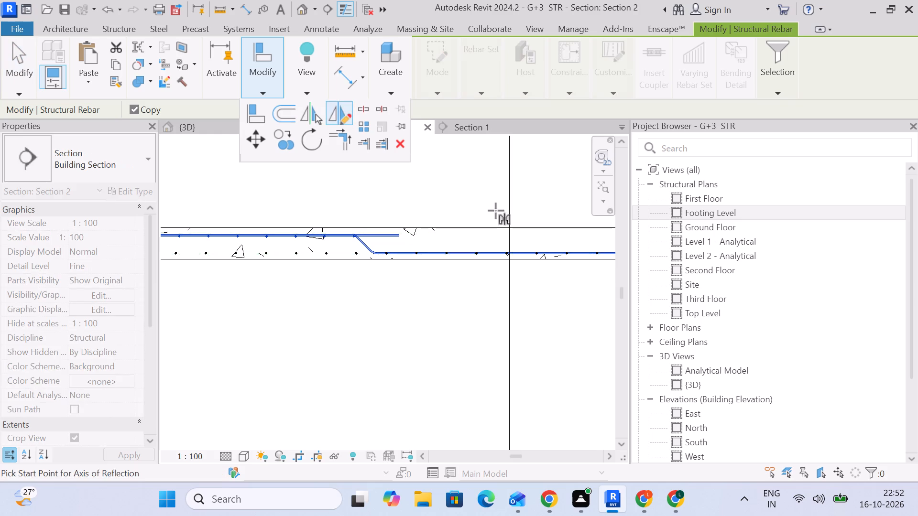
scroll(497, 214, down, 3)
middle_drag(503, 230, 440, 217)
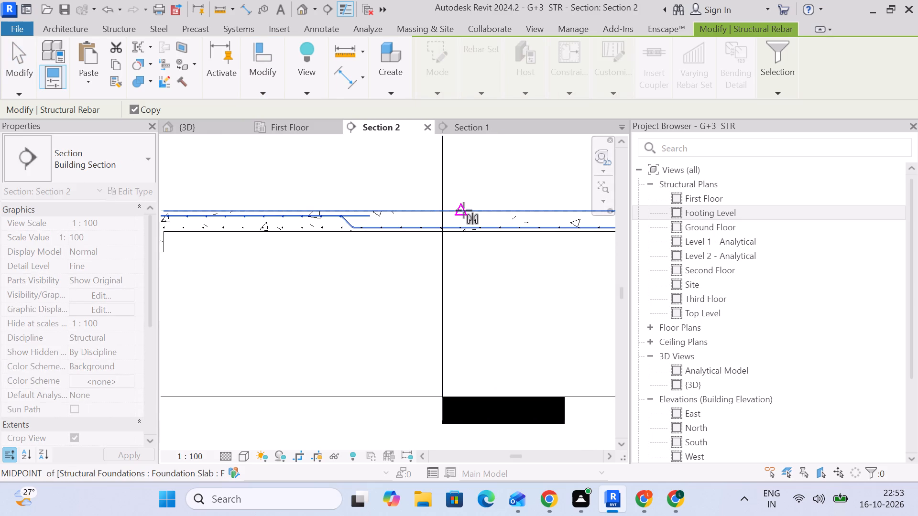
click(460, 212)
click(464, 248)
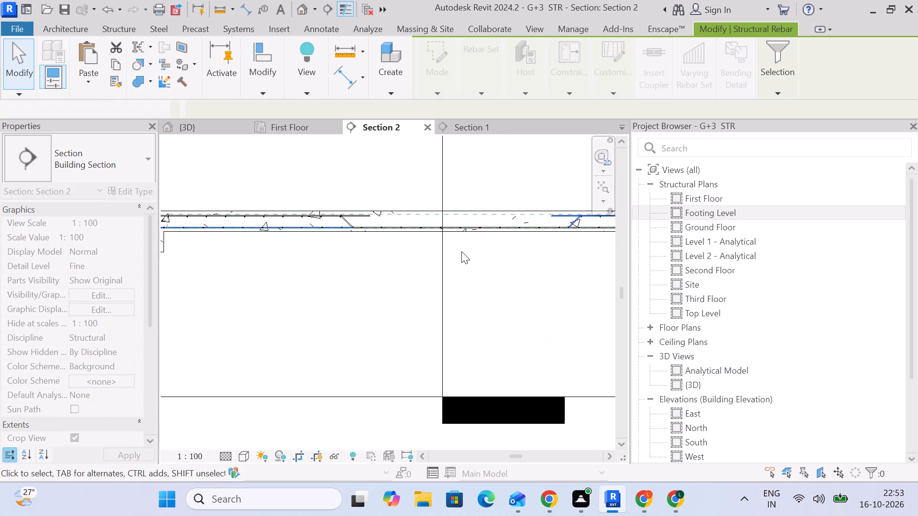
scroll(461, 251, down, 4)
click(513, 274)
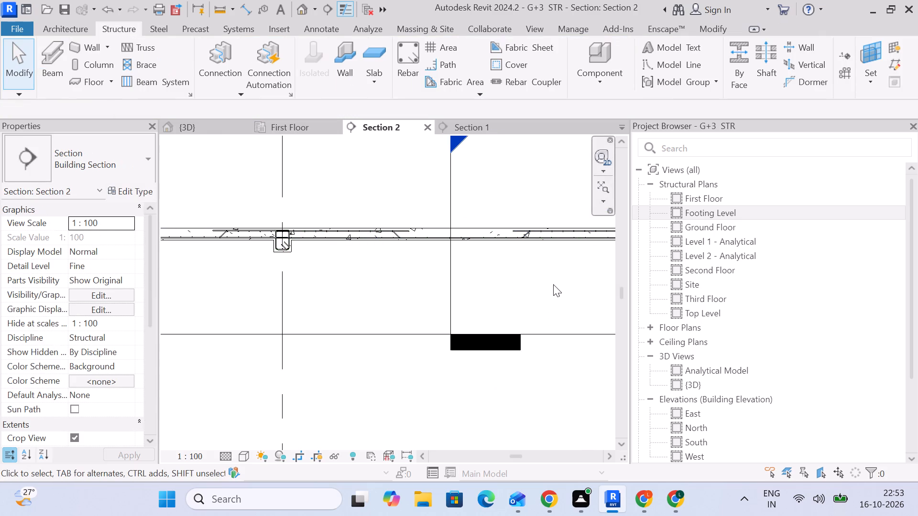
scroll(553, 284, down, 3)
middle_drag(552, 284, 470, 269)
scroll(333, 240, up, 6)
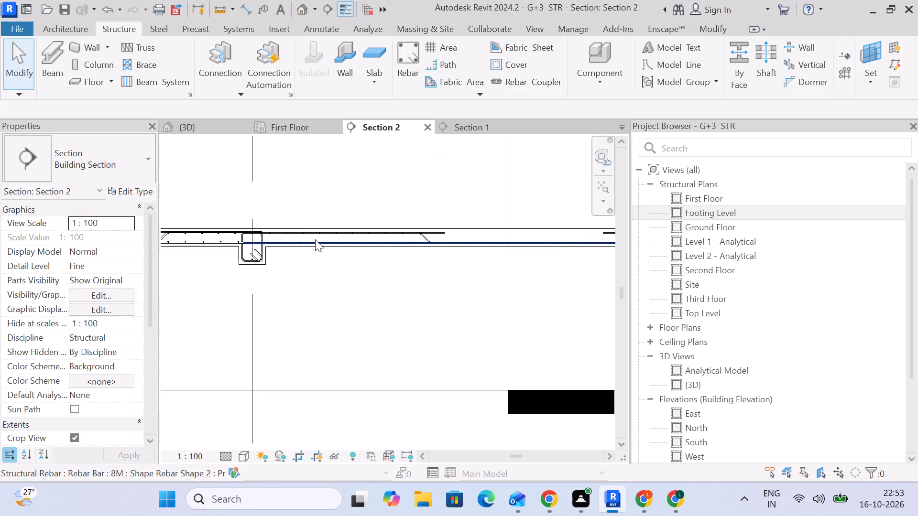
In Section 1, nudge the 12M bottom distribution bar set up slightly from the slab's bottom cover.
click(462, 126)
scroll(398, 247, down, 5)
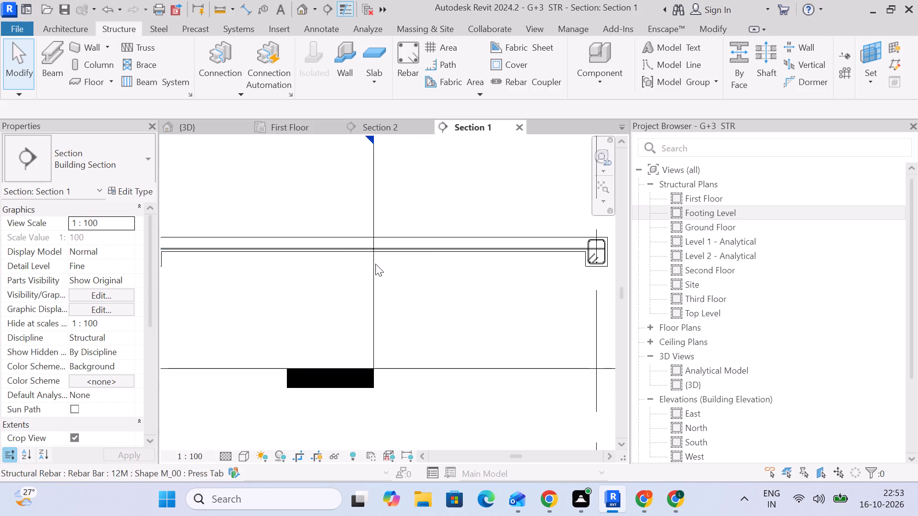
scroll(317, 245, up, 5)
click(320, 251)
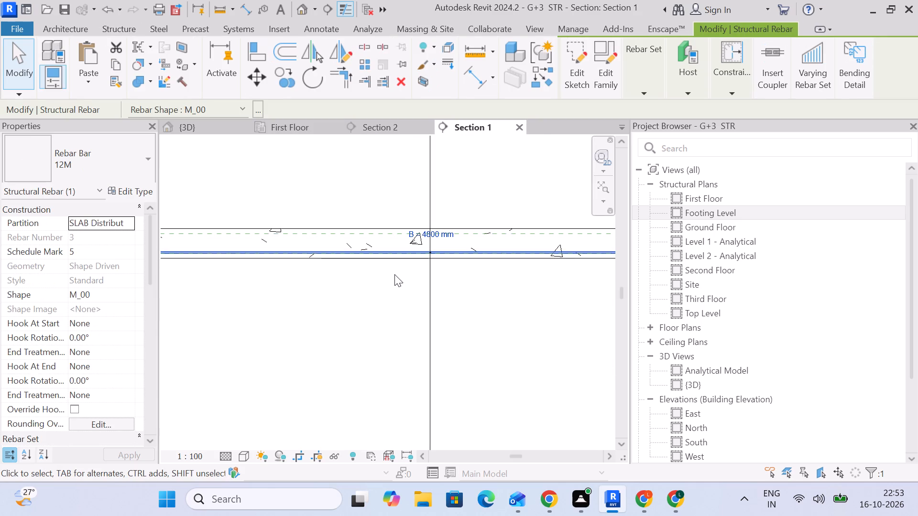
key(Up)
key(Up)
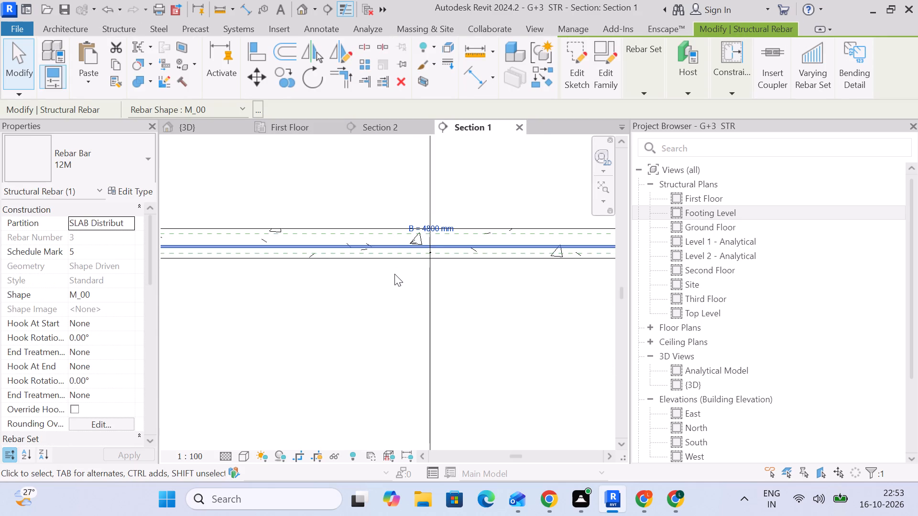
key(Down)
scroll(377, 258, down, 4)
middle_drag(372, 258, 540, 228)
scroll(361, 228, up, 3)
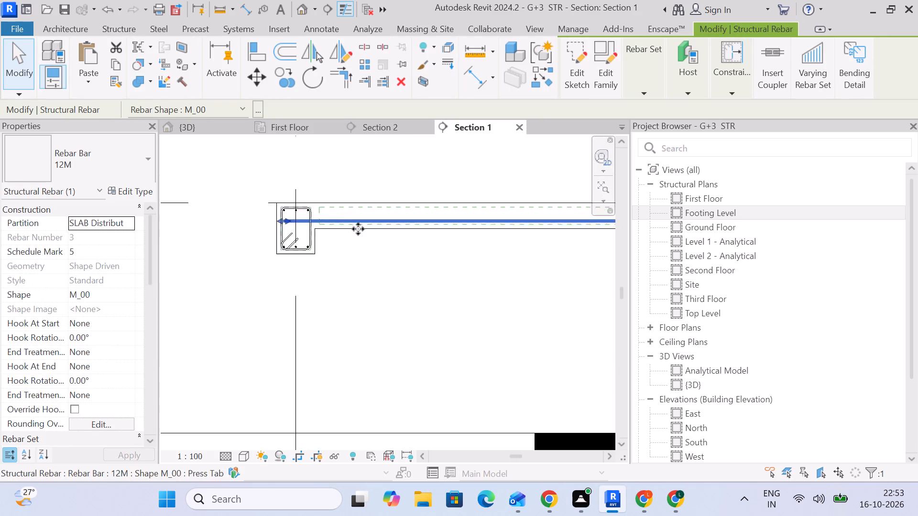
scroll(358, 229, up, 6)
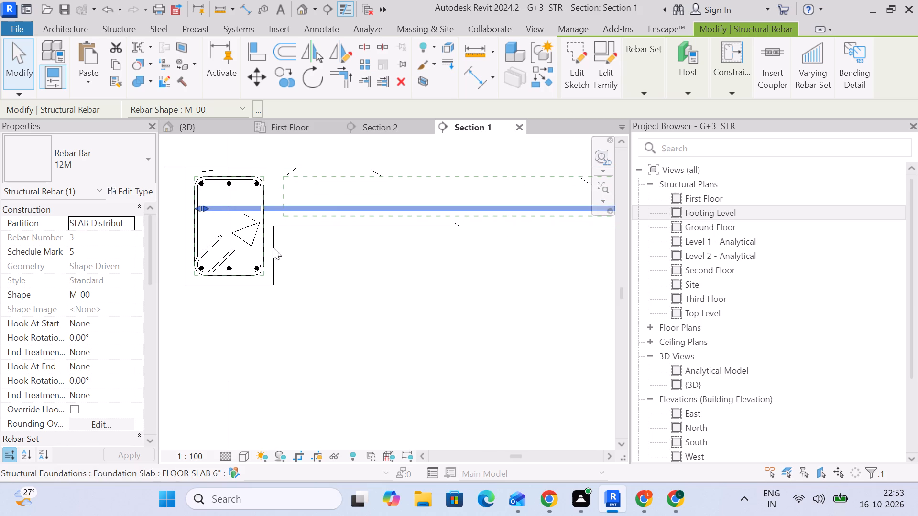
click(355, 258)
scroll(388, 331, down, 4)
middle_drag(343, 257, 178, 233)
scroll(208, 226, up, 1)
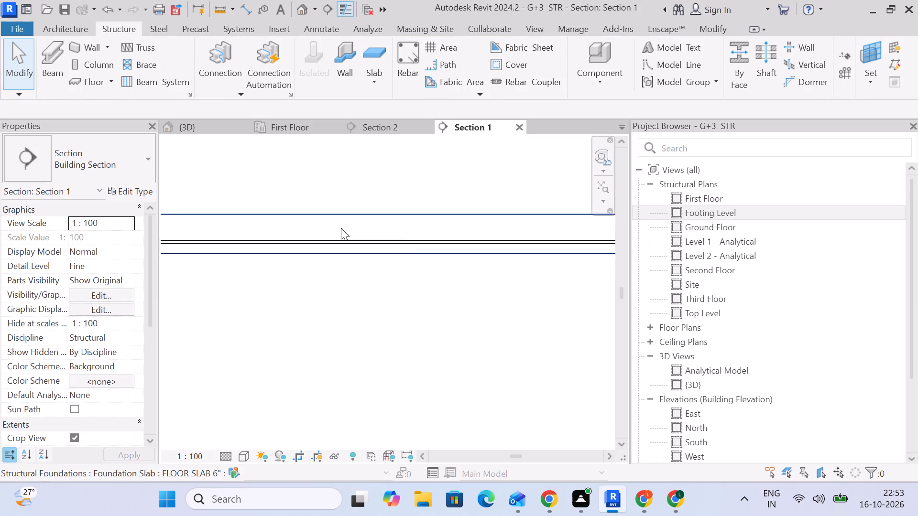
scroll(404, 266, down, 3)
middle_drag(397, 297, 431, 244)
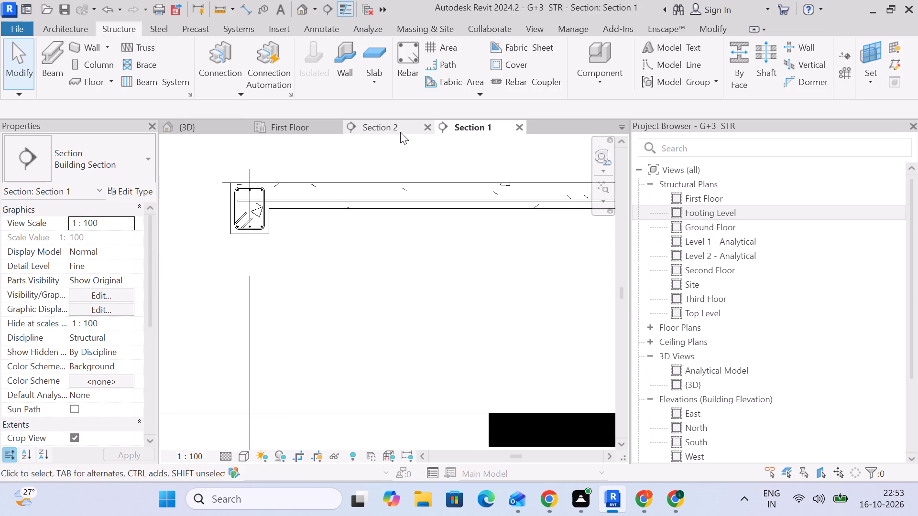
In Section 2, set the bent-up 8M bar at the grid 3 end to a Maximum Spacing layout at 150 mm.
click(392, 126)
scroll(396, 278, down, 3)
middle_drag(454, 299, 361, 290)
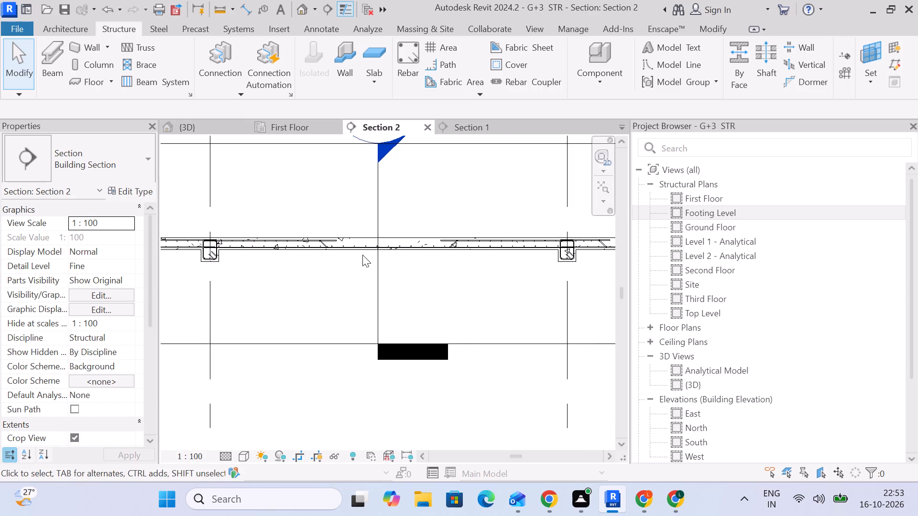
scroll(362, 252, up, 3)
scroll(314, 247, up, 5)
click(297, 231)
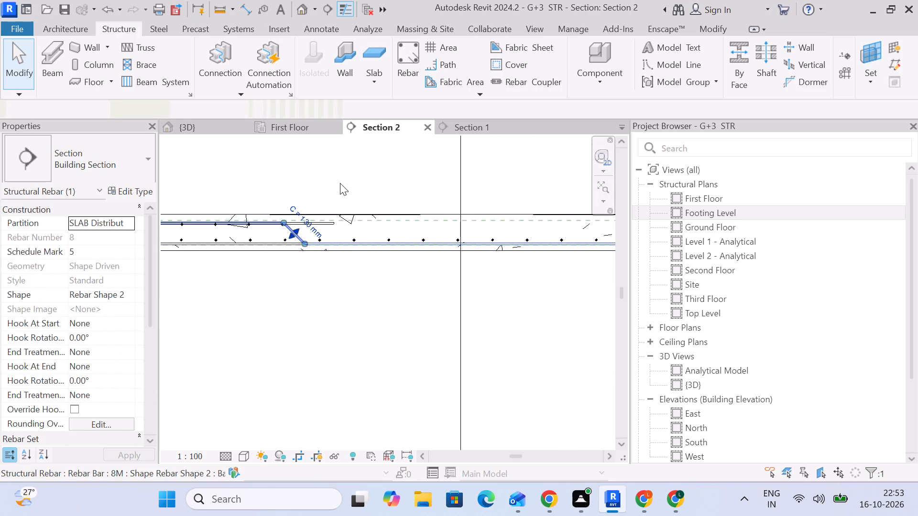
click(639, 88)
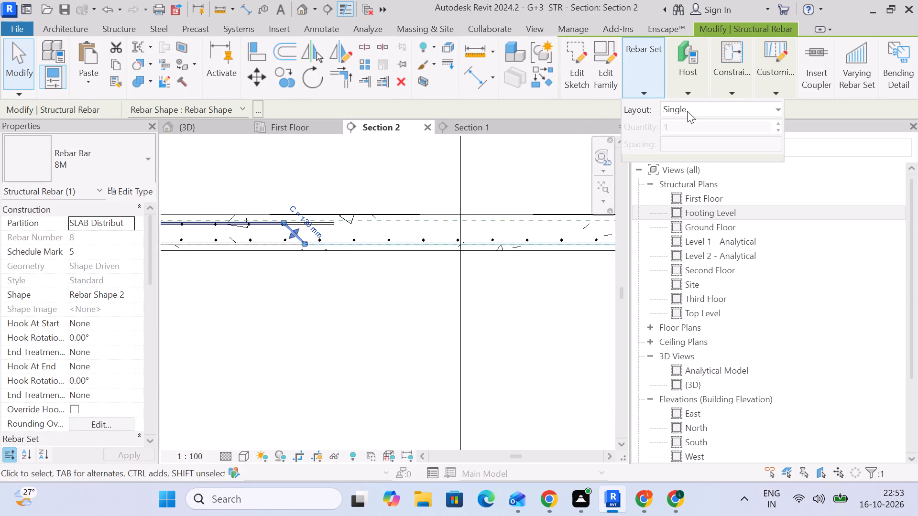
click(688, 110)
click(703, 157)
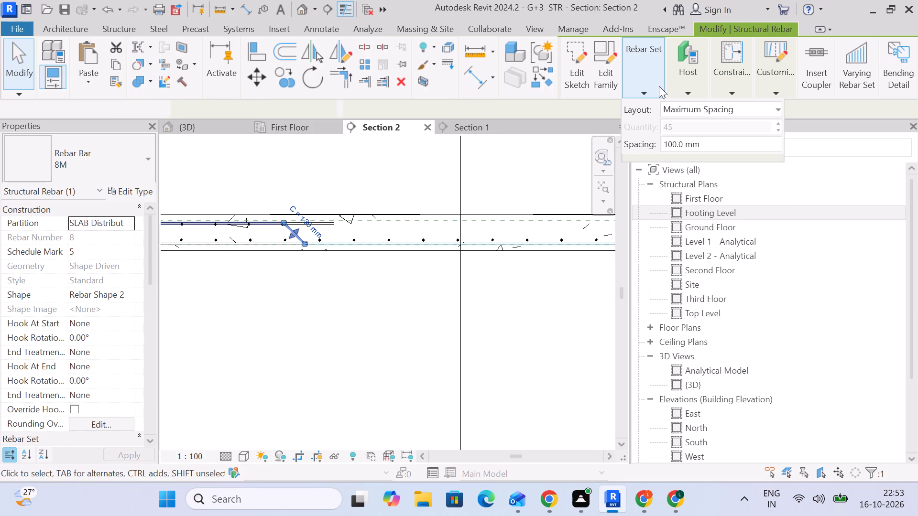
click(646, 86)
click(730, 142)
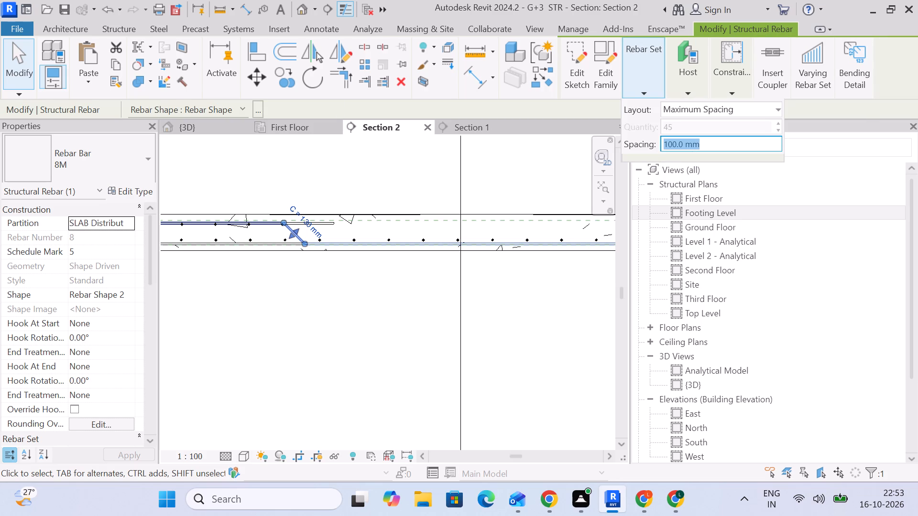
text(15)
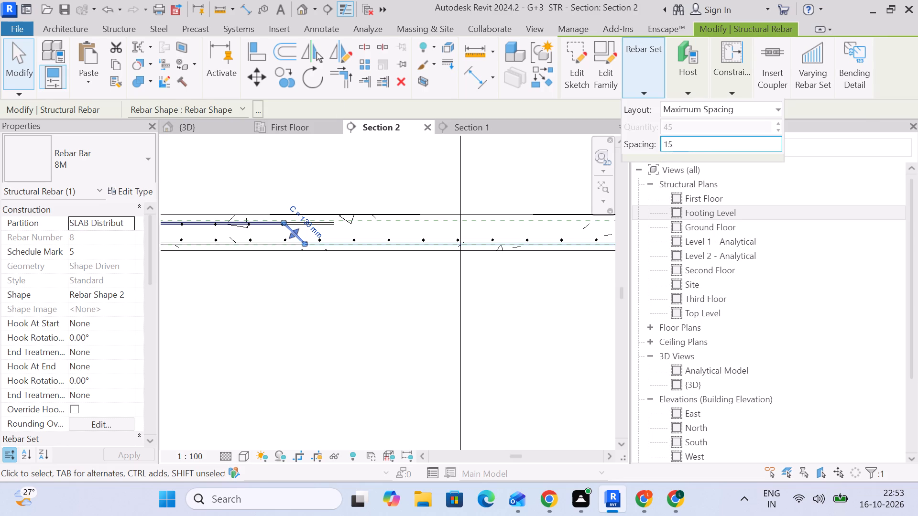
key(0)
key(Return)
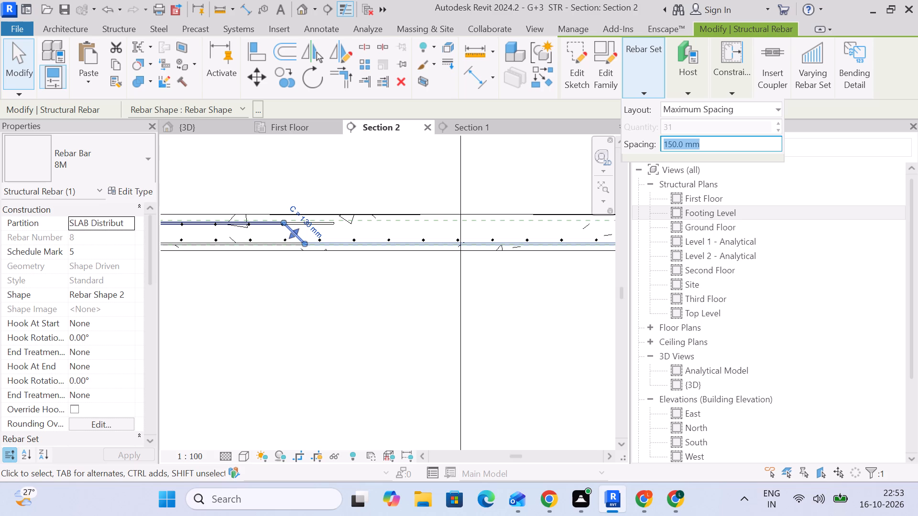
click(521, 167)
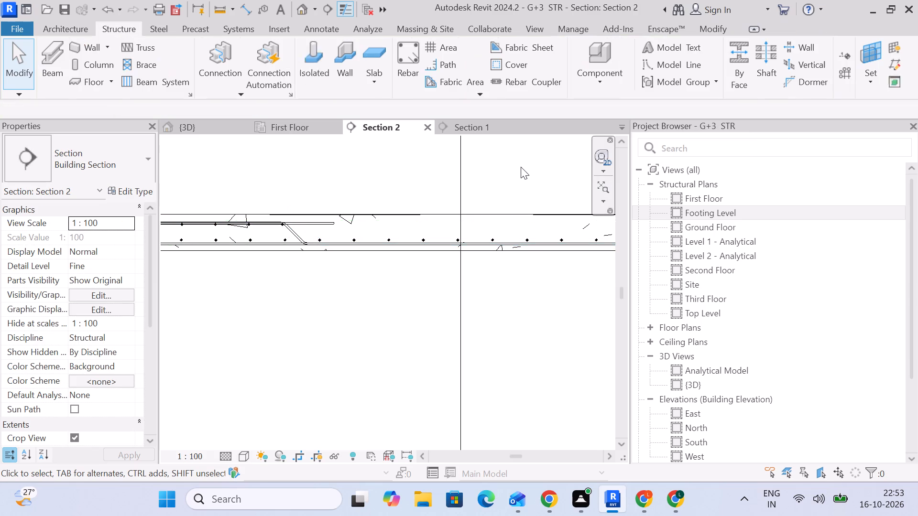
Set the spacing of the bent-up 8M bar set at the grid 3 end to 300 mm.
scroll(520, 177, down, 4)
scroll(524, 201, up, 3)
click(350, 215)
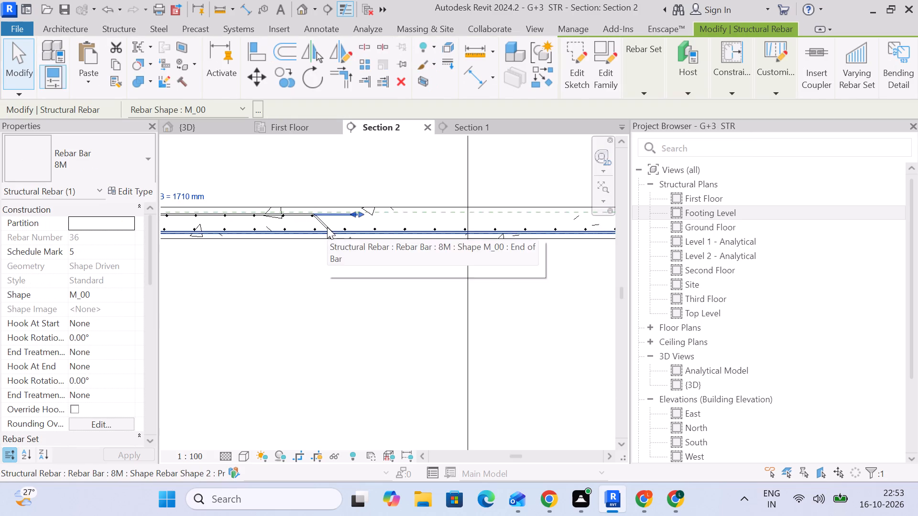
click(328, 224)
click(651, 84)
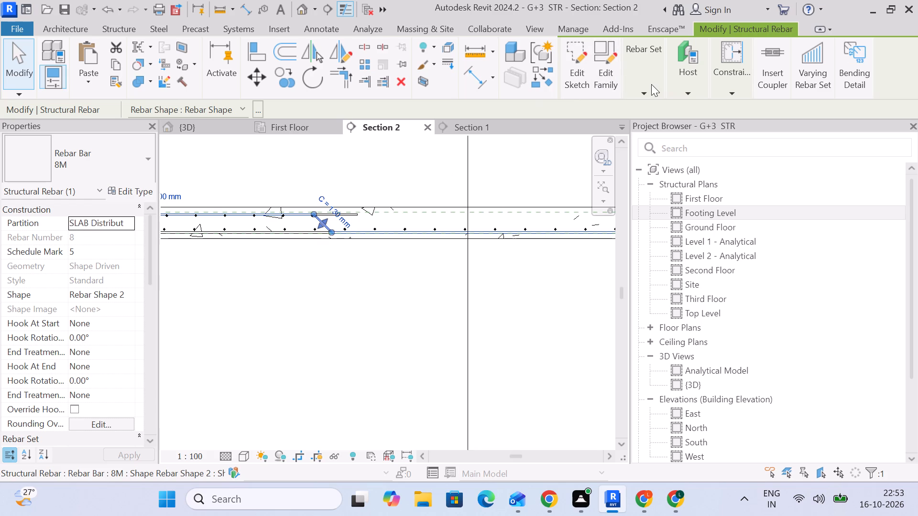
click(713, 138)
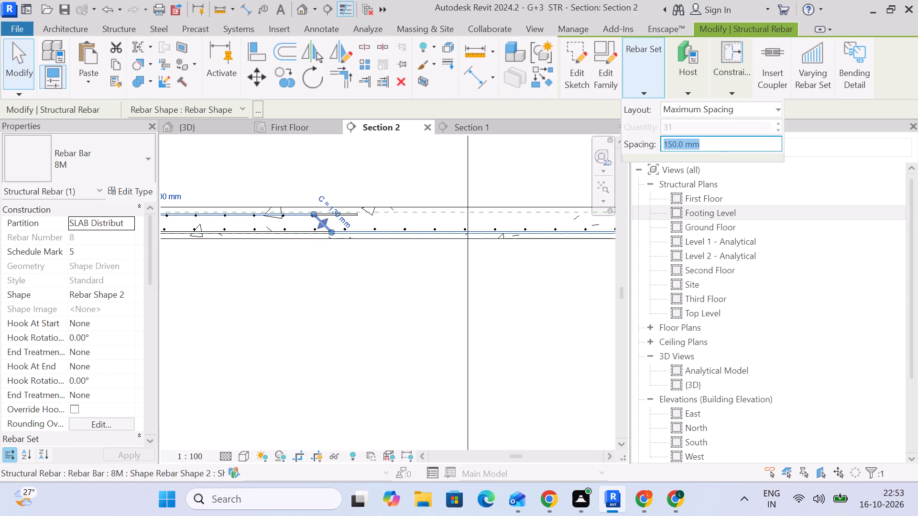
text(300)
key(Return)
click(372, 257)
Set the straight 8M top bar at the grid 3 end to a Maximum Spacing layout at 300 mm.
scroll(319, 239, up, 4)
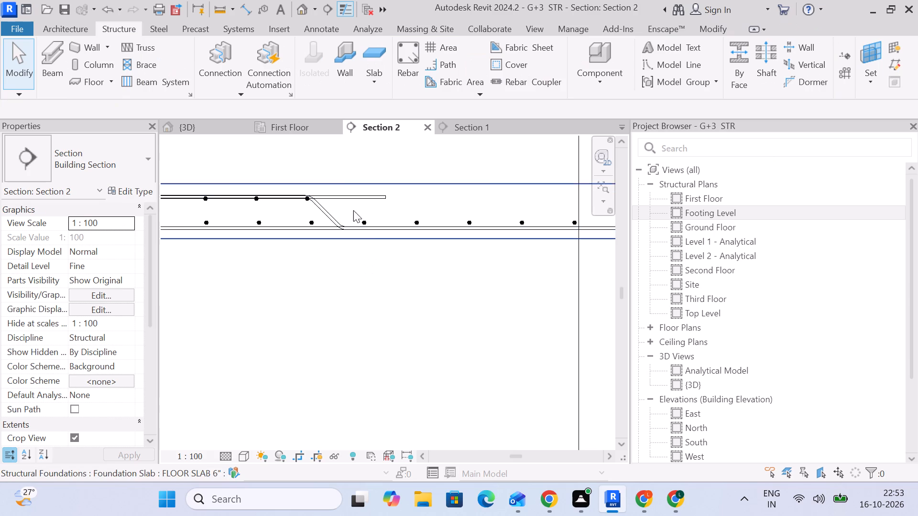
click(361, 204)
click(642, 90)
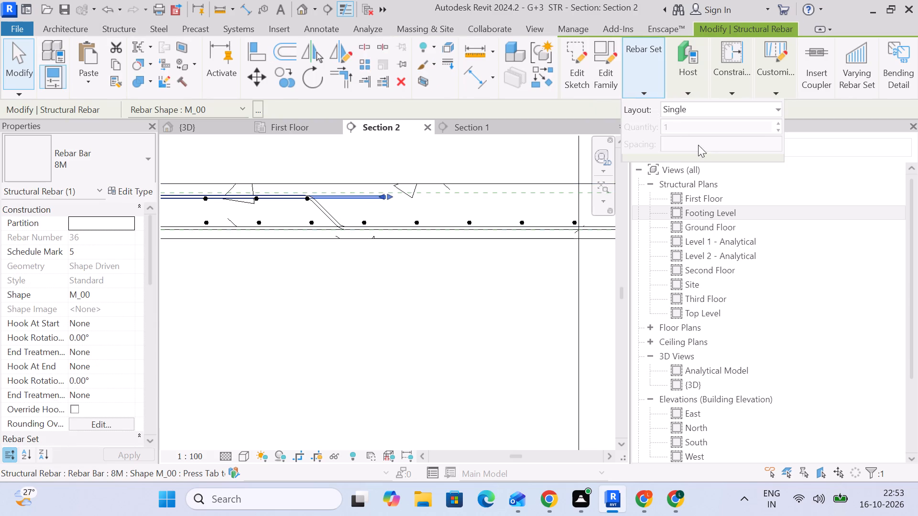
drag(717, 106, 717, 118)
click(708, 102)
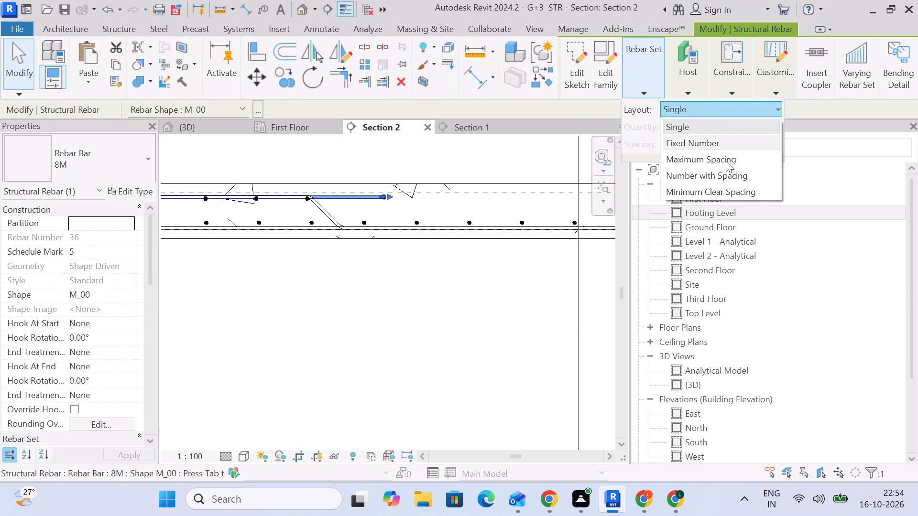
click(726, 161)
drag(644, 79, 643, 86)
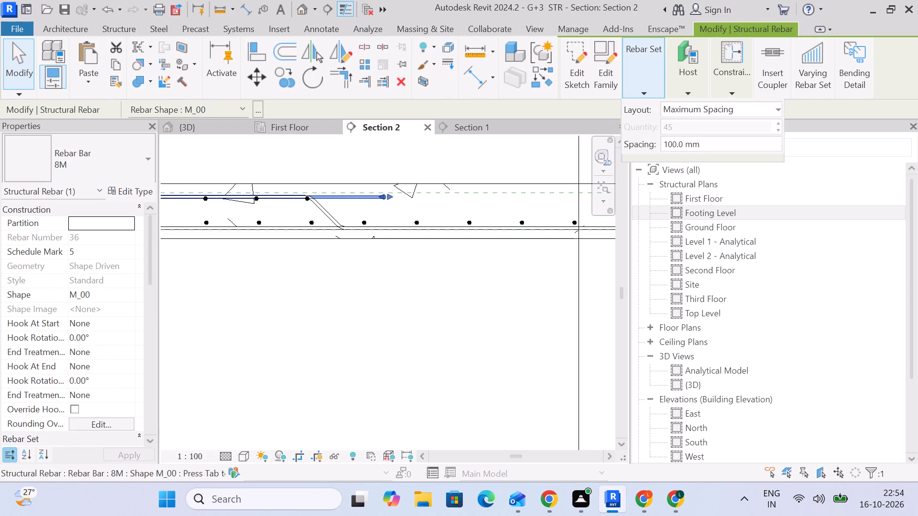
click(736, 150)
text(300)
key(Return)
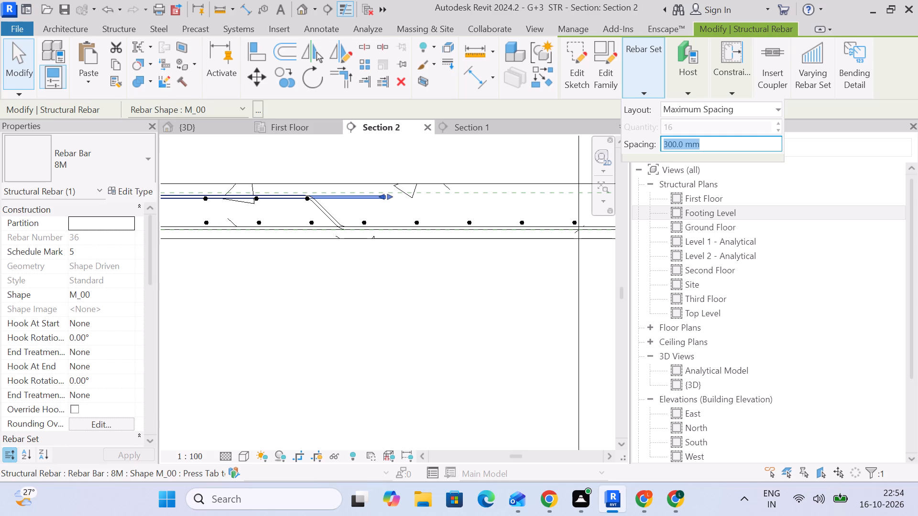
click(440, 291)
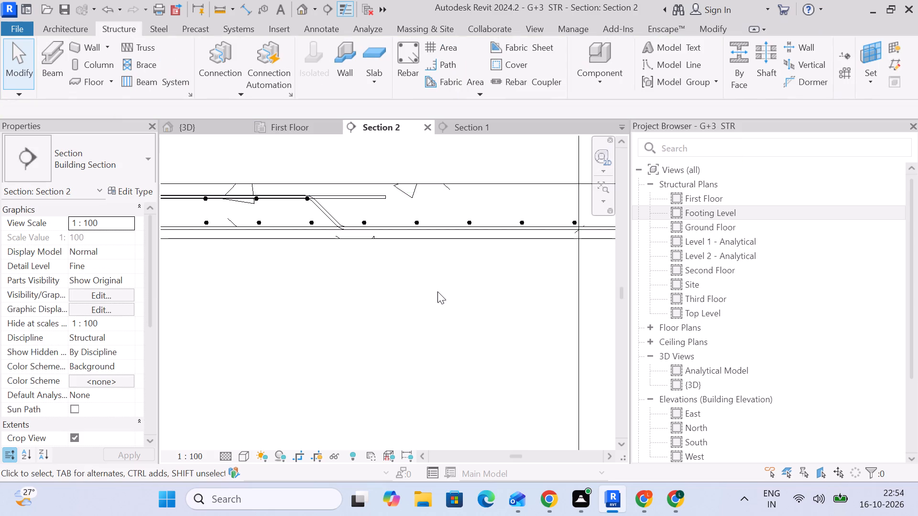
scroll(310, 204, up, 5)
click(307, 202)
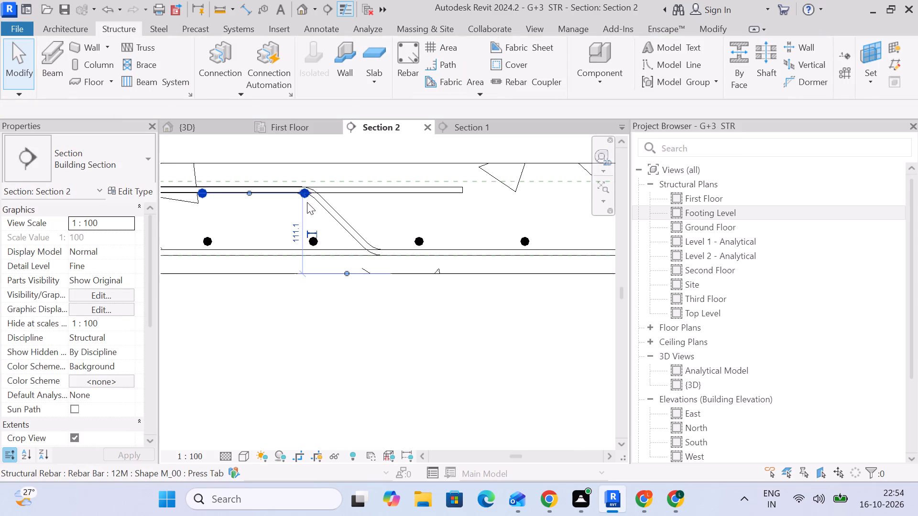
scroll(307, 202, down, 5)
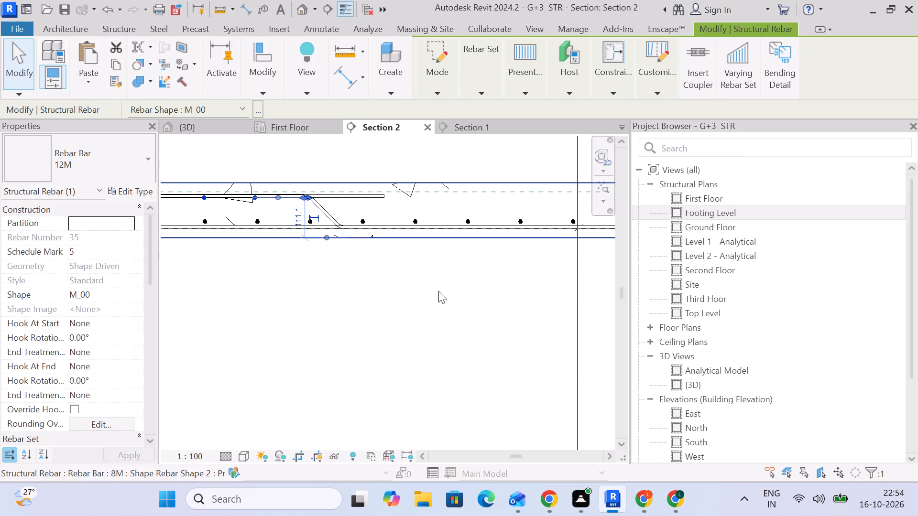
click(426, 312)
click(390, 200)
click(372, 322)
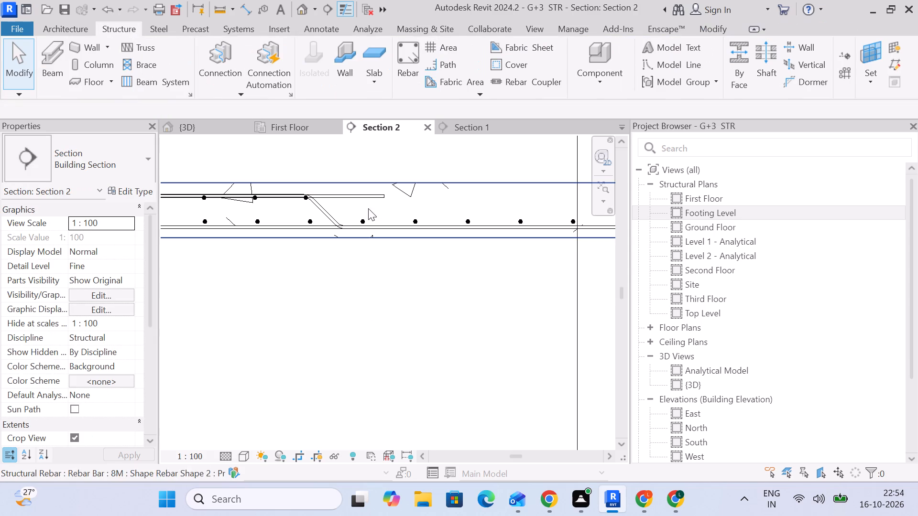
Shorten the grid 3 straight 8M top bar's free end towards the bend, making B about 1660 mm.
click(367, 200)
drag(380, 192, 368, 197)
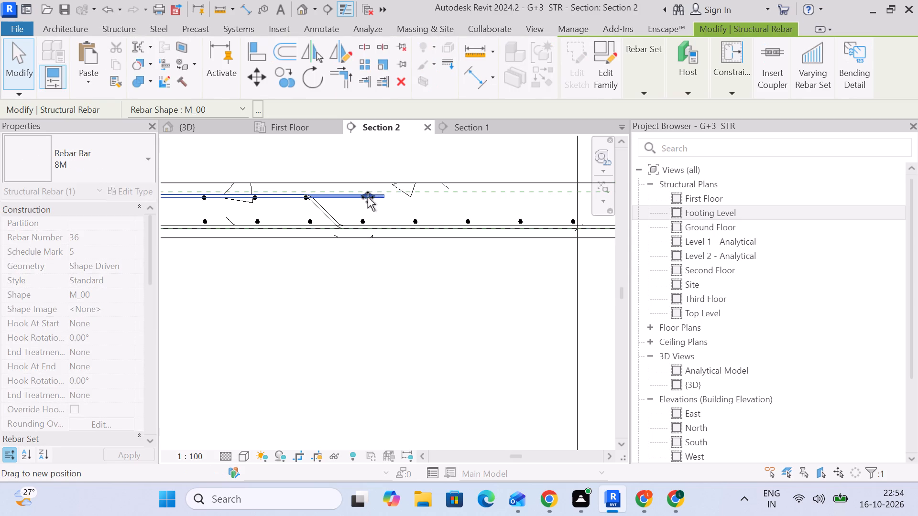
drag(368, 197, 369, 198)
Shorten the mirrored straight 8M top bar's free end towards the bend at the grid 4 side, making B about 1650 mm.
scroll(427, 237, down, 5)
middle_drag(455, 259, 205, 255)
scroll(310, 266, down, 6)
scroll(338, 273, up, 3)
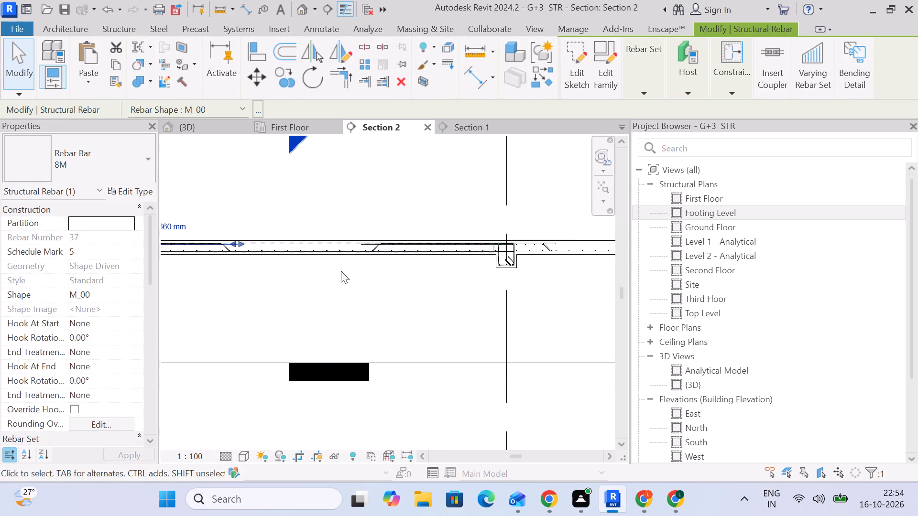
scroll(341, 271, up, 3)
click(395, 216)
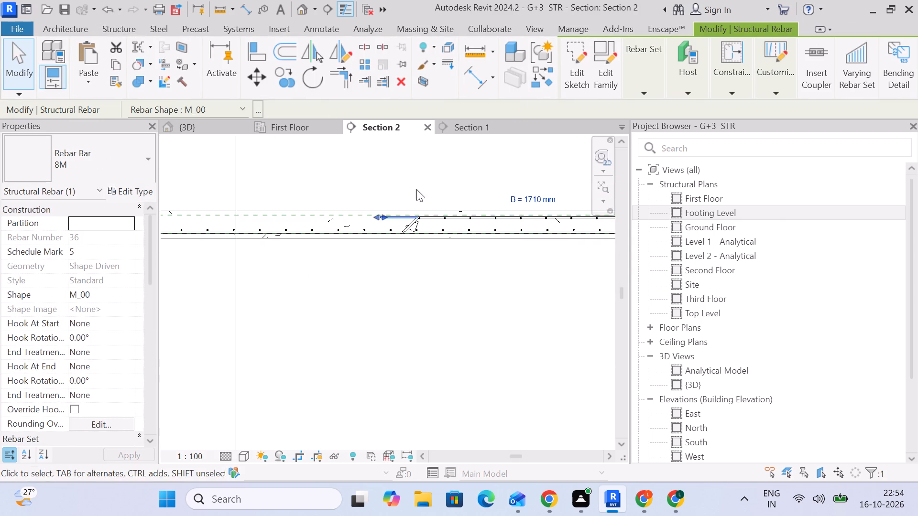
scroll(344, 226, up, 5)
drag(418, 203, 437, 202)
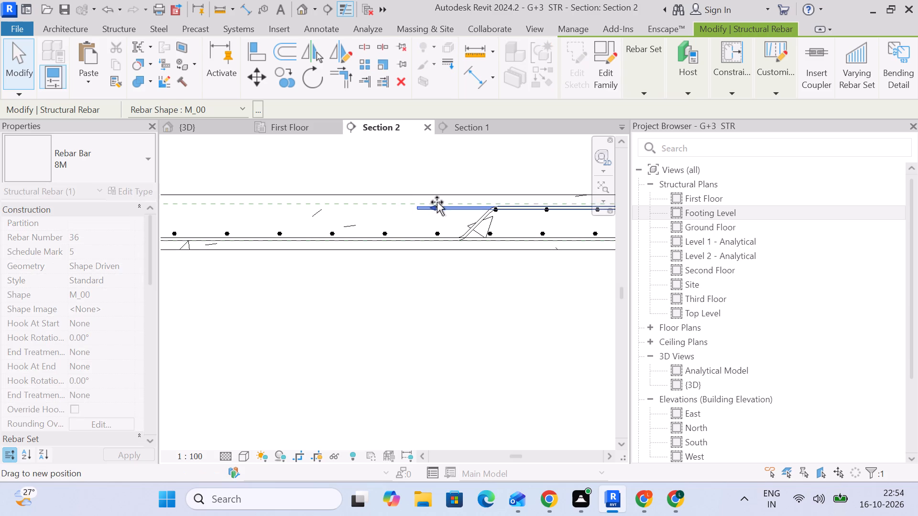
drag(437, 202, 437, 202)
scroll(471, 282, down, 2)
middle_drag(471, 282, 393, 250)
Set the grid 4 straight 8M top bar to a Maximum Spacing layout at 300 mm.
click(656, 84)
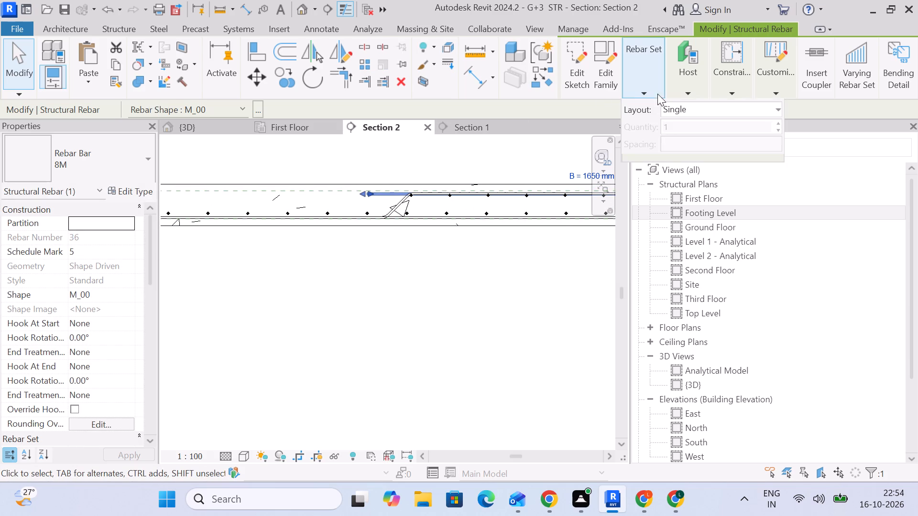
click(693, 111)
click(710, 159)
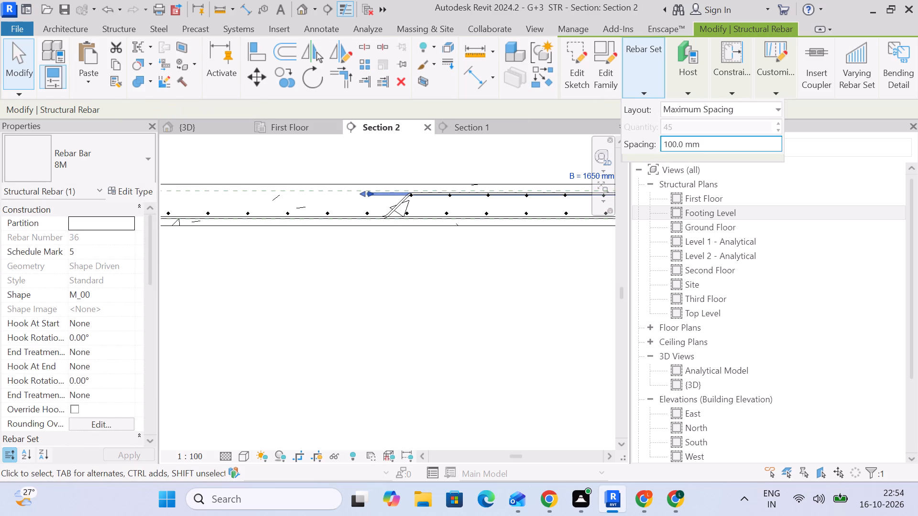
click(708, 140)
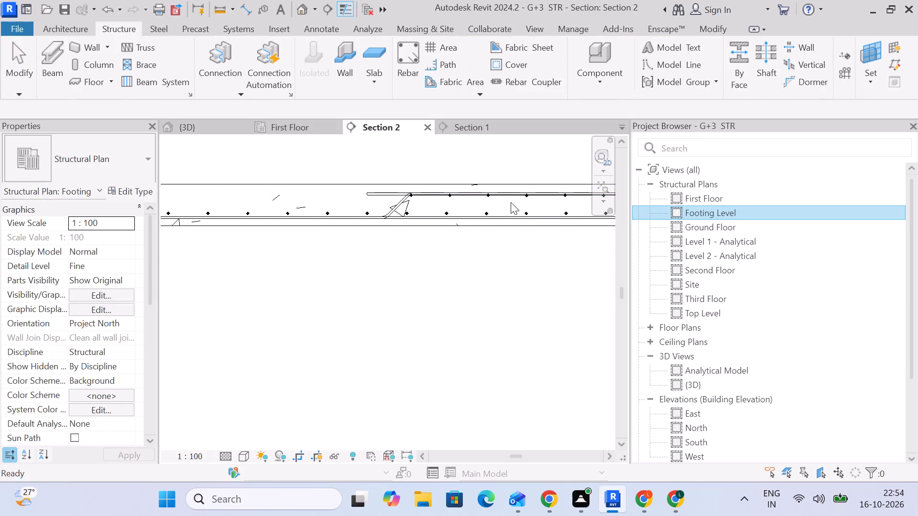
click(390, 192)
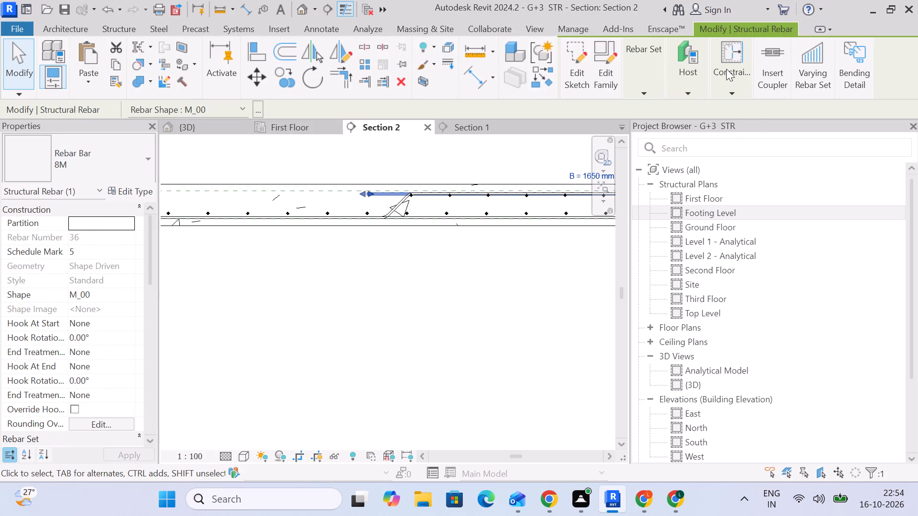
click(654, 79)
click(720, 139)
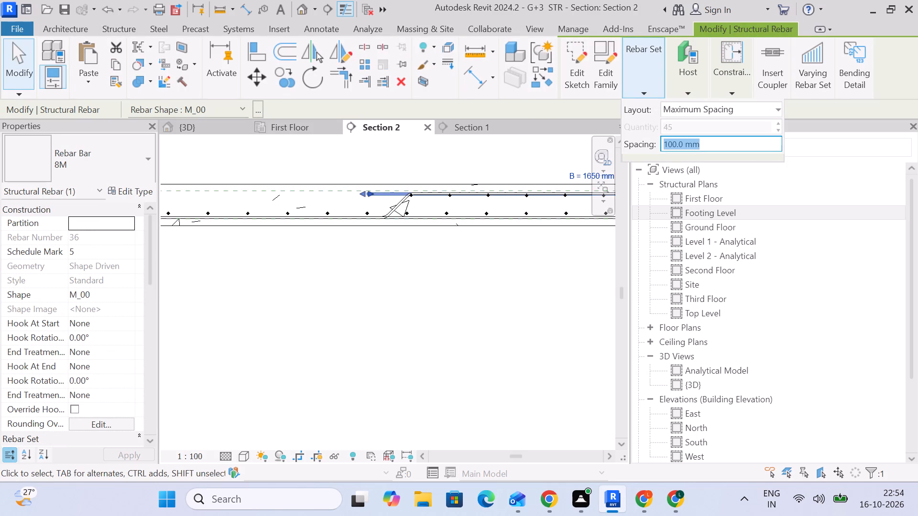
text(300)
key(Return)
click(461, 280)
Set the bent-up 8M bar at the grid 4 end to a Maximum Spacing layout at 300 mm.
scroll(416, 223, up, 2)
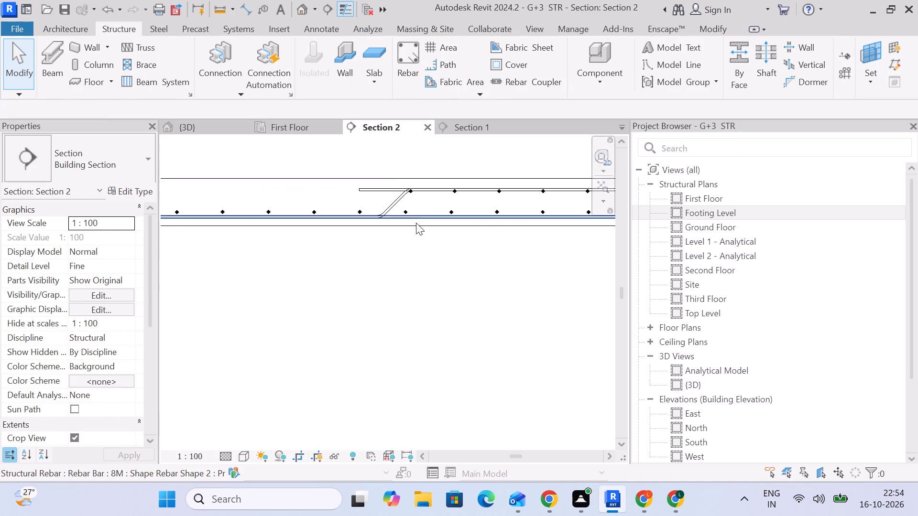
scroll(416, 223, up, 4)
click(380, 172)
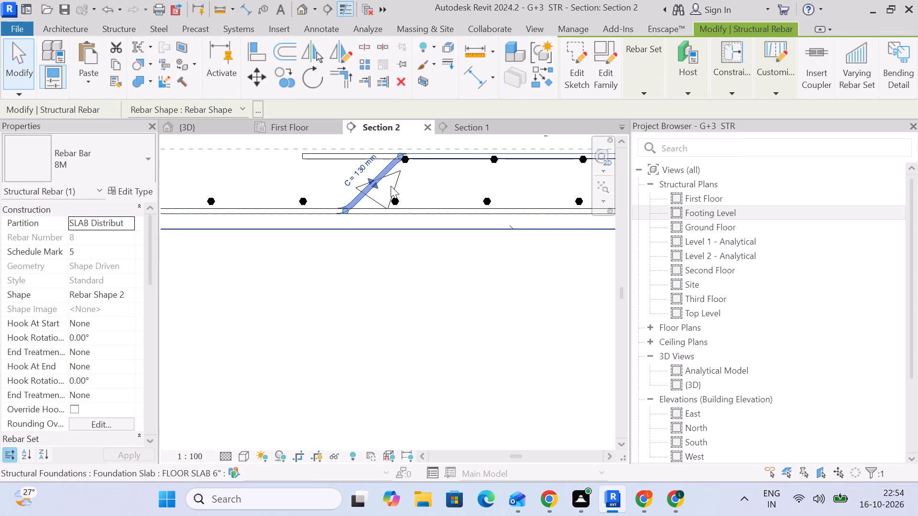
click(659, 87)
click(671, 107)
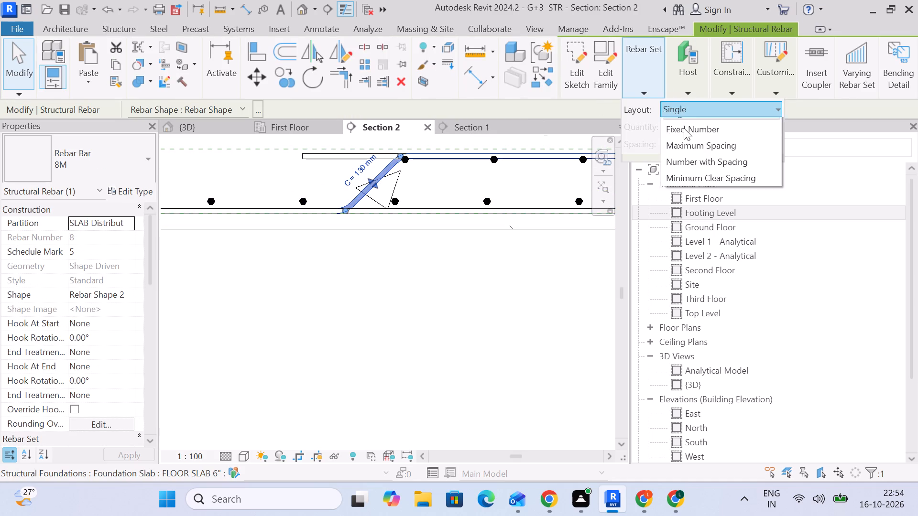
click(693, 159)
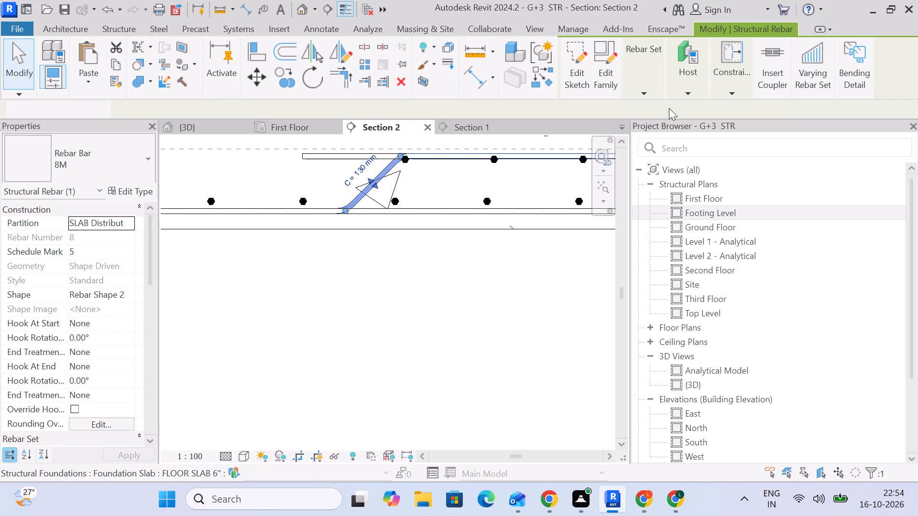
click(655, 92)
click(730, 147)
text(300)
key(Return)
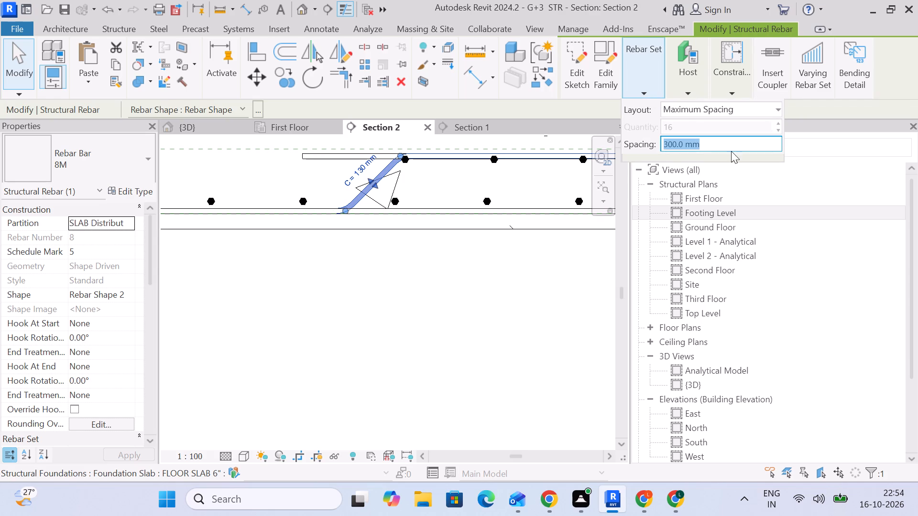
click(366, 324)
Shift the grid 4 bent-up 8M bar's bend towards the beam, making its top segment B about 1200 mm.
scroll(343, 335, down, 10)
middle_drag(342, 332, 546, 212)
scroll(541, 222, down, 4)
middle_drag(535, 226, 495, 238)
scroll(495, 238, down, 4)
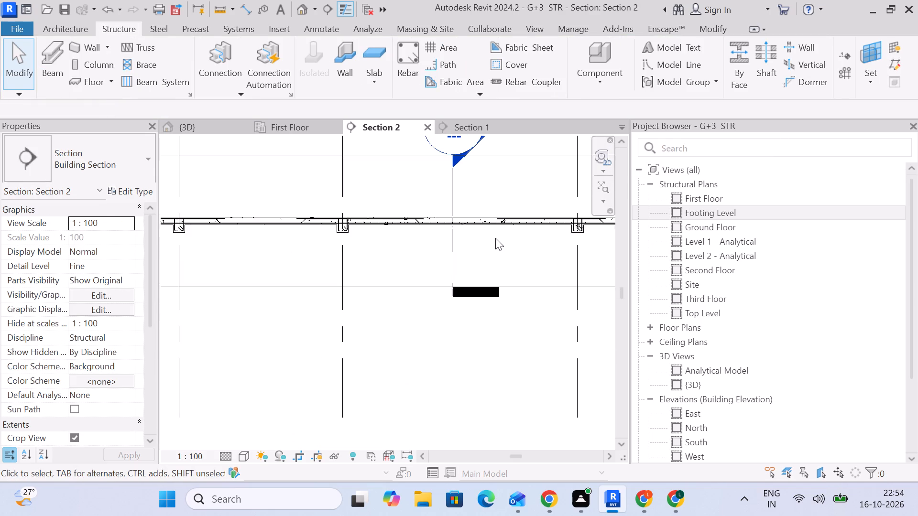
scroll(496, 218, up, 10)
click(513, 235)
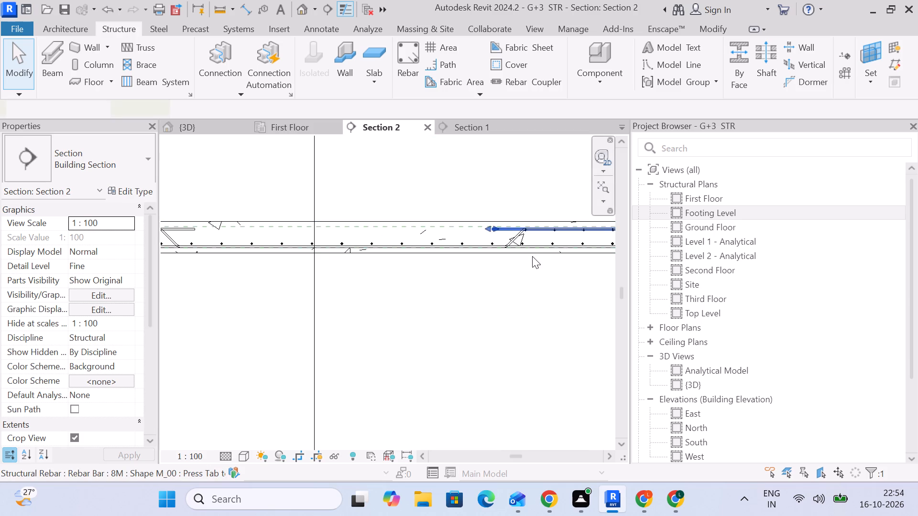
scroll(510, 286, up, 4)
click(529, 184)
middle_drag(556, 257, 287, 291)
scroll(287, 291, down, 1)
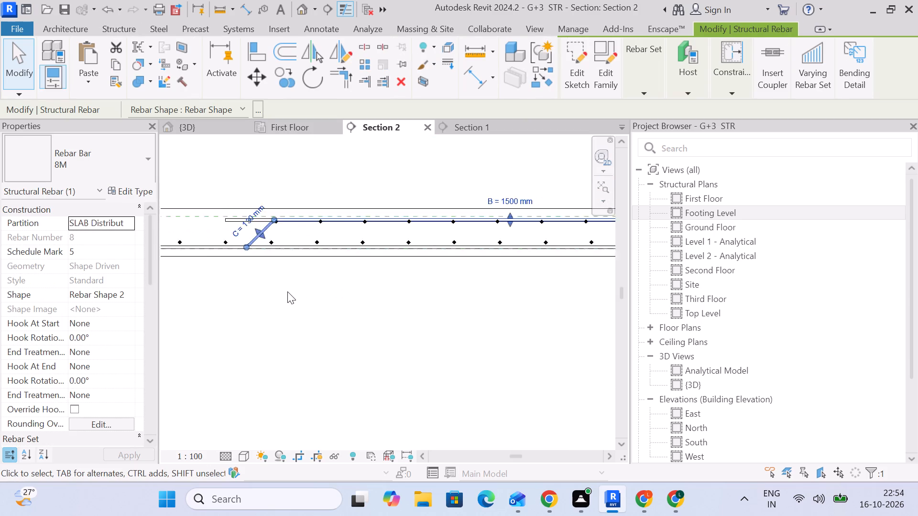
scroll(287, 291, down, 4)
middle_drag(289, 291, 438, 221)
scroll(440, 219, down, 4)
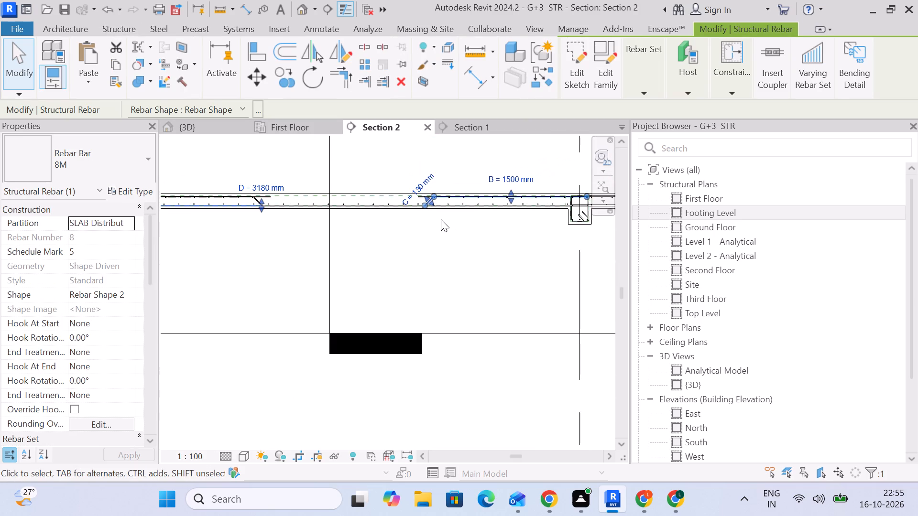
scroll(441, 219, up, 4)
drag(421, 186, 464, 179)
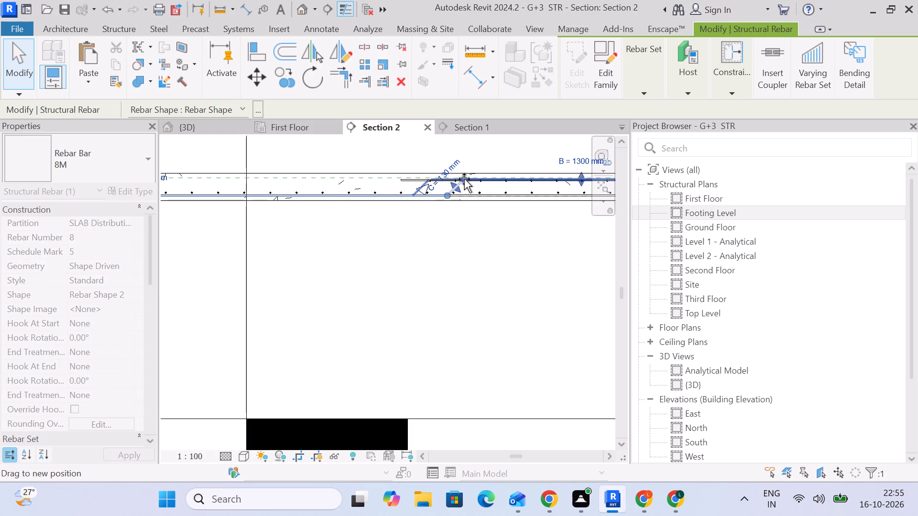
drag(464, 179, 478, 180)
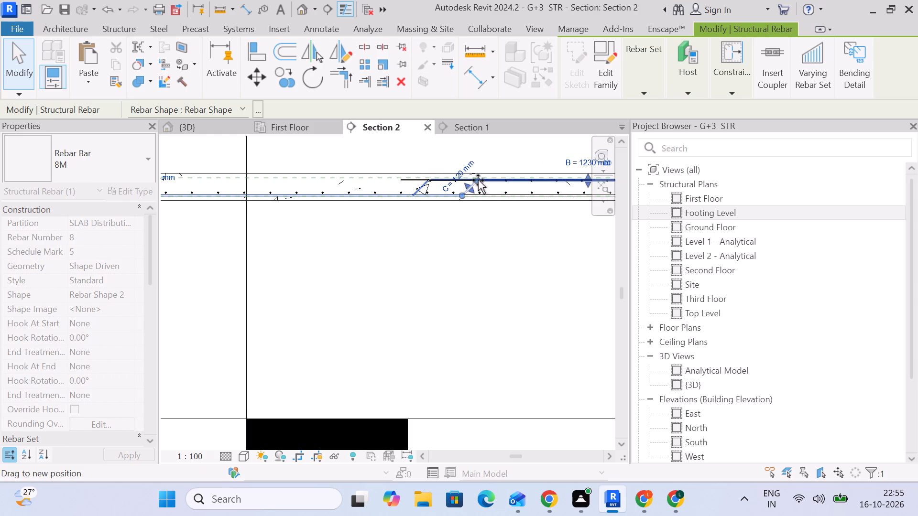
drag(478, 180, 481, 181)
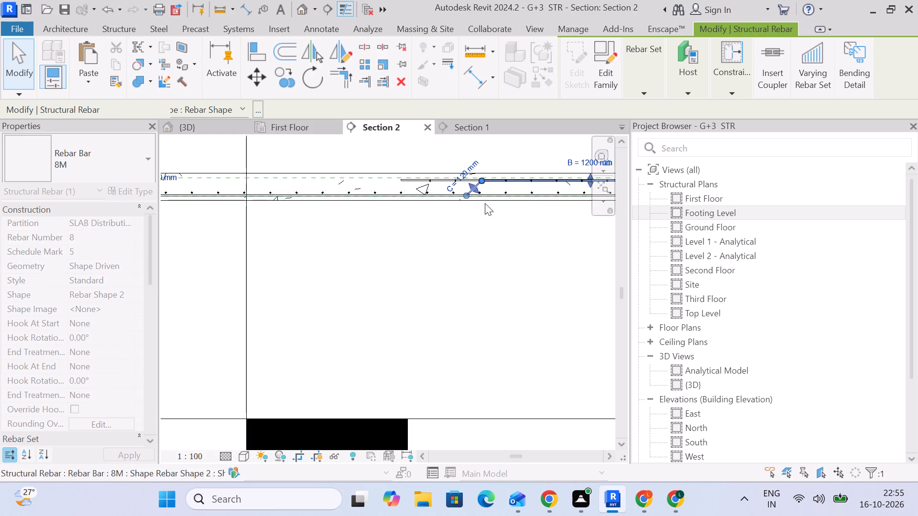
middle_drag(492, 229, 411, 233)
click(411, 233)
Shorten the grid 4 straight 8M top bar so its free end stops just beyond the bent-up bar's bend.
scroll(354, 179, up, 5)
click(353, 180)
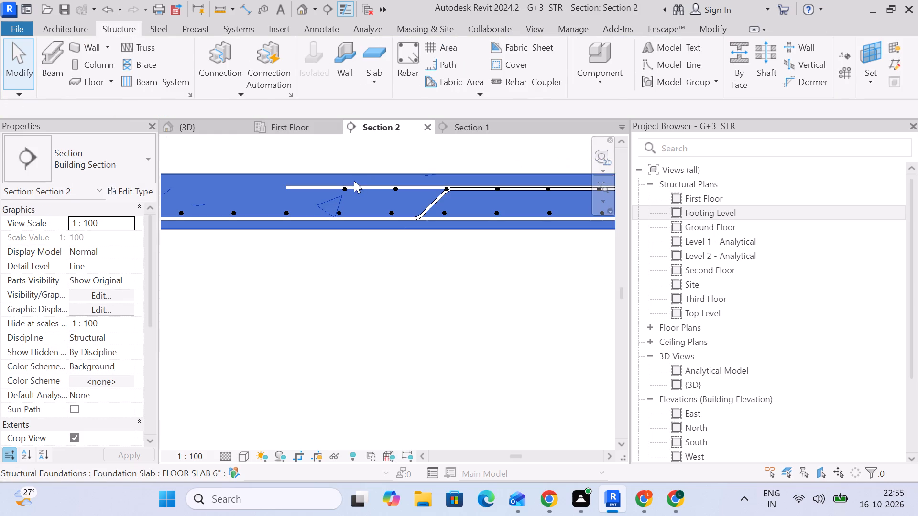
click(366, 293)
click(312, 190)
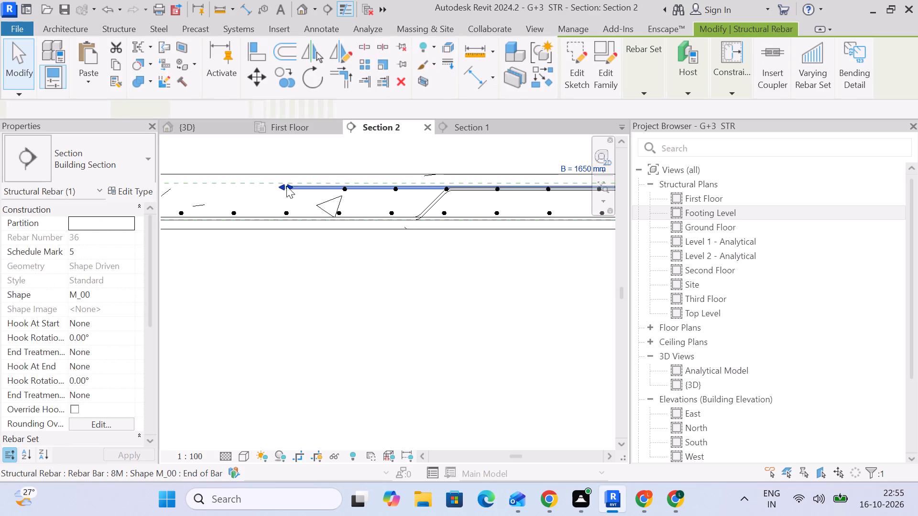
drag(281, 184, 391, 186)
click(422, 278)
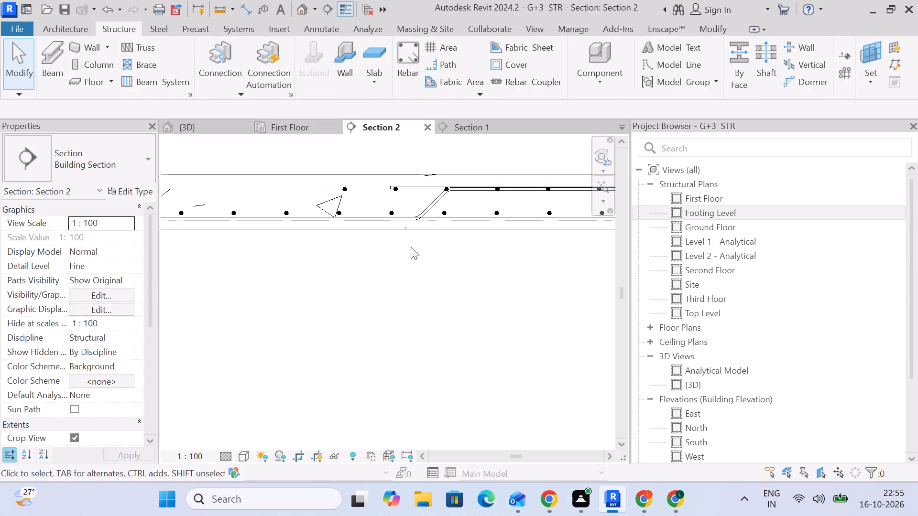
Shorten the 12M top distribution bar set at the grid 4 side so it ends at the bent-up bar's bend.
click(345, 188)
drag(345, 188, 411, 195)
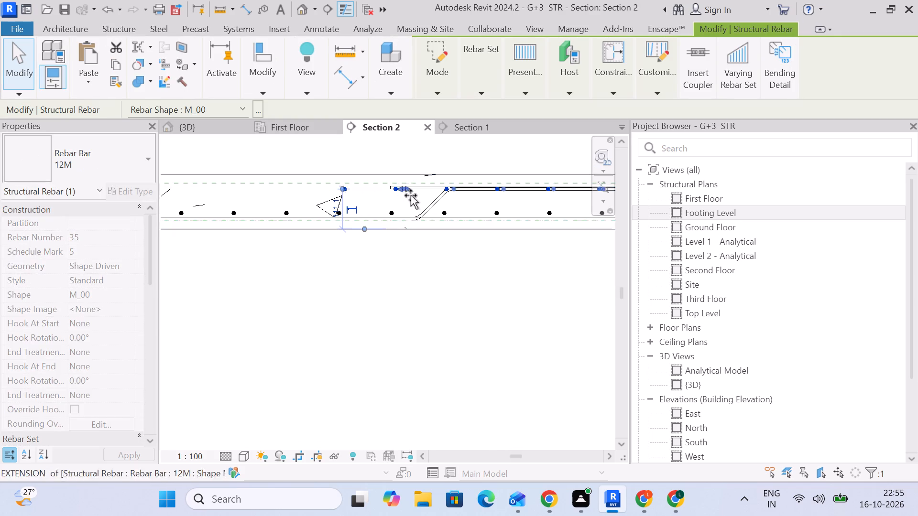
drag(411, 195, 450, 202)
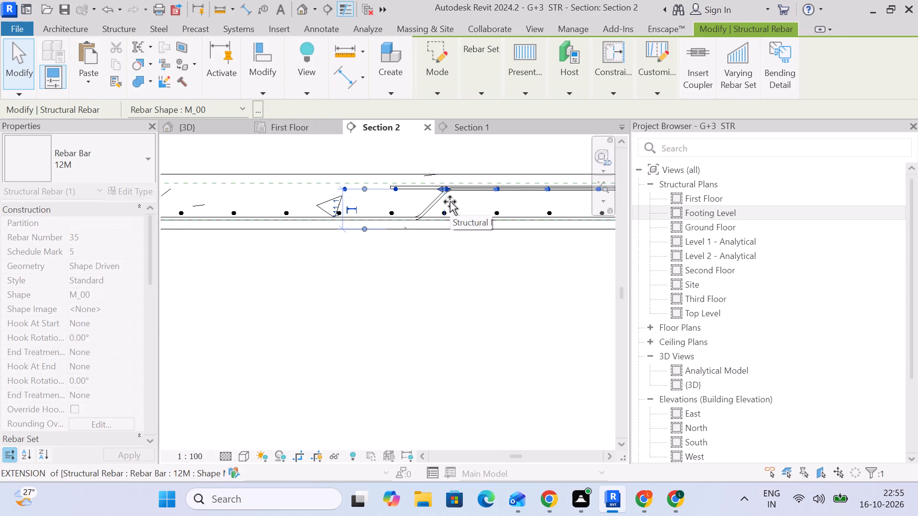
drag(450, 202, 451, 202)
click(401, 290)
Shift the grid 3 bent-up 8M bar's bend towards the beam, making its top segment B about 1200 mm.
scroll(400, 298, down, 5)
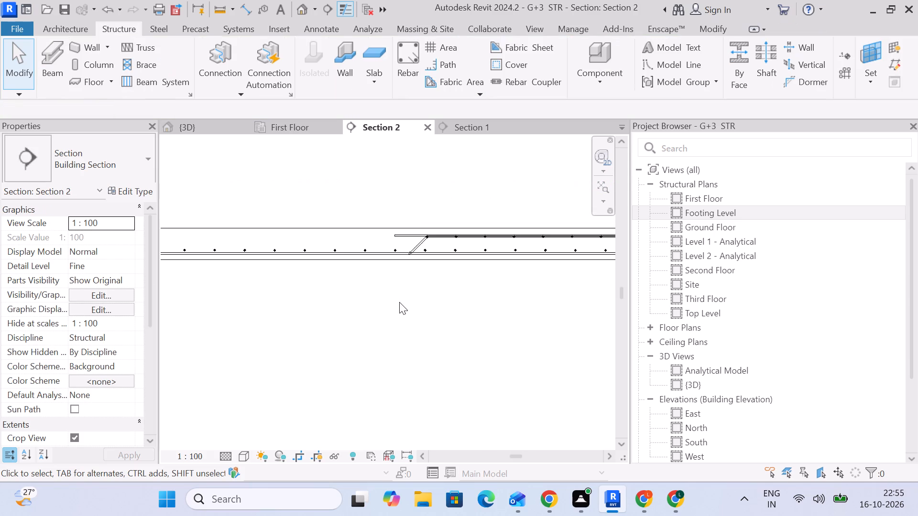
middle_drag(355, 303, 751, 286)
scroll(430, 232, up, 4)
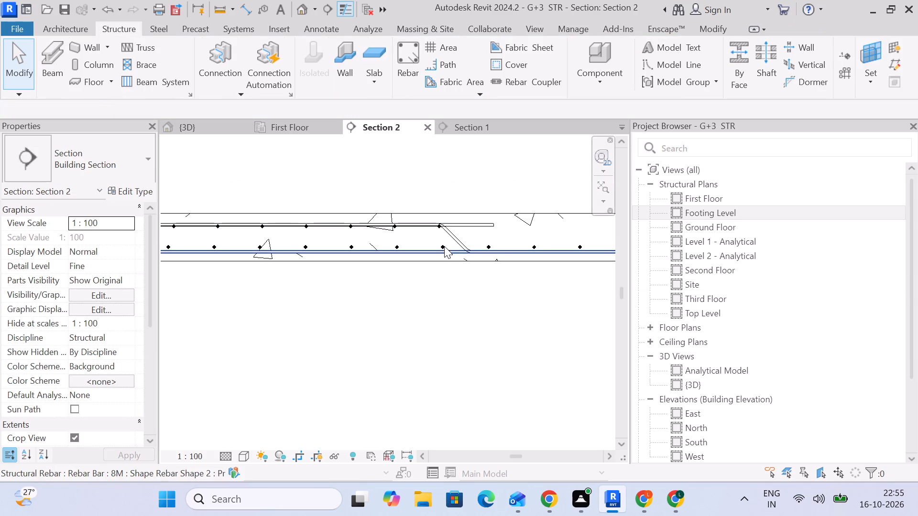
click(451, 239)
scroll(433, 296, down, 3)
middle_drag(382, 307, 497, 269)
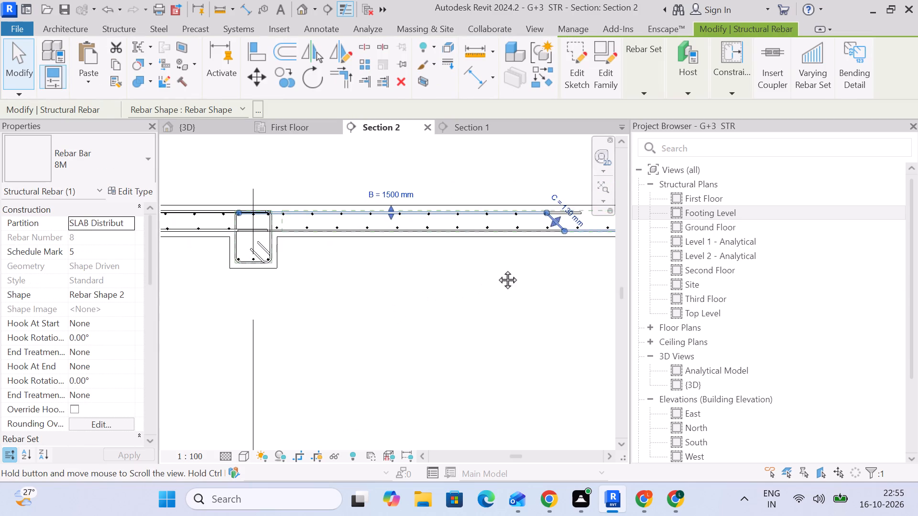
middle_drag(497, 269, 503, 267)
scroll(503, 267, down, 2)
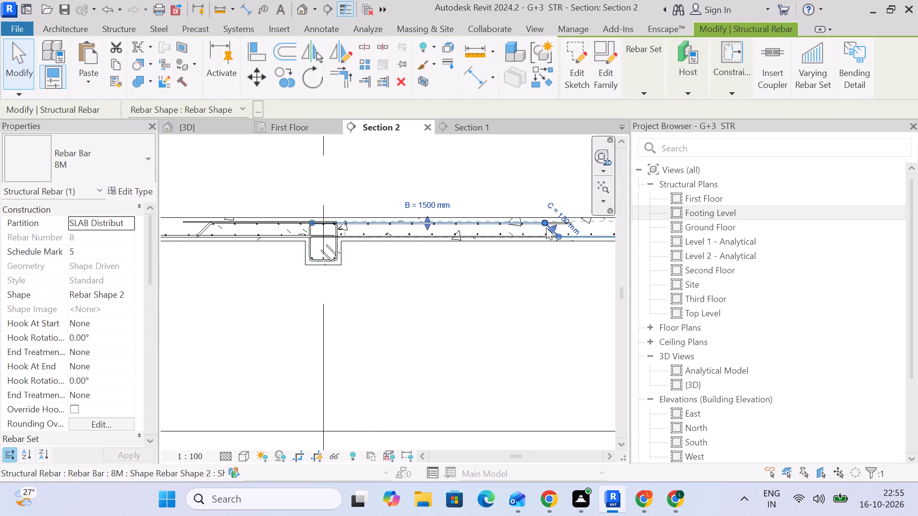
drag(548, 227, 462, 223)
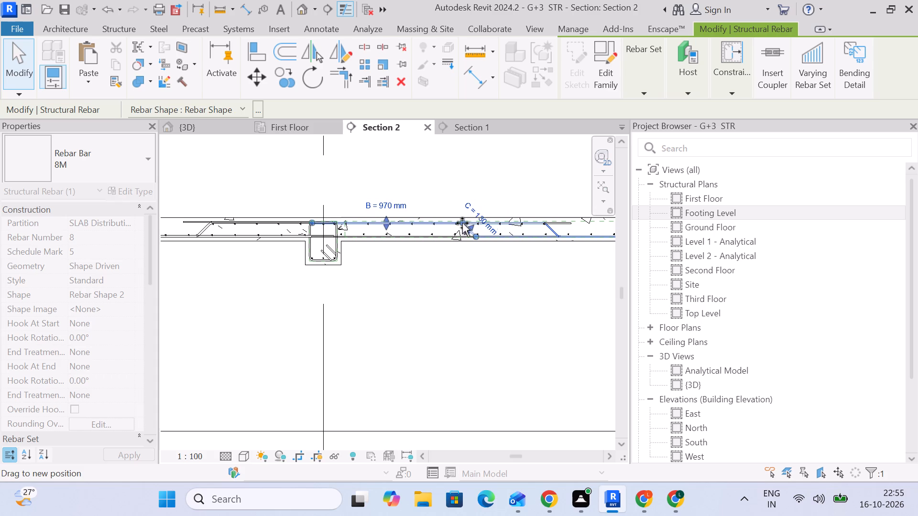
drag(462, 223, 490, 219)
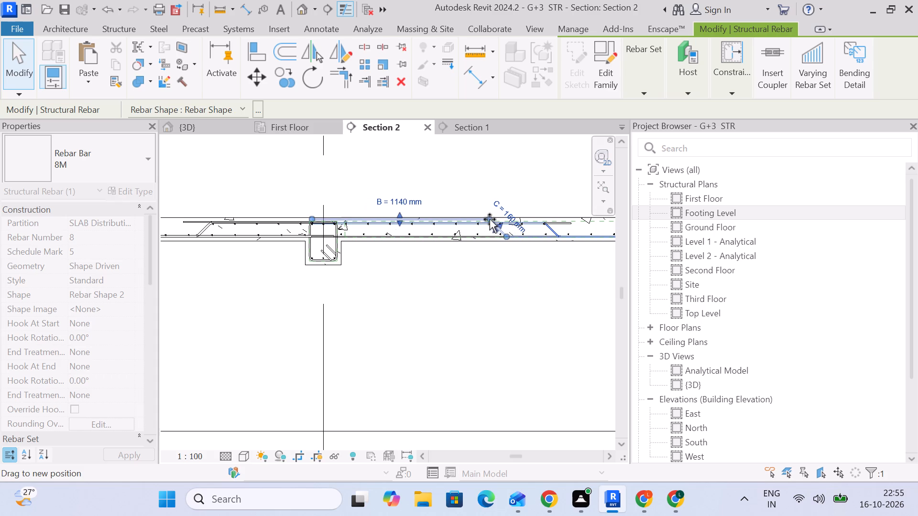
drag(490, 219, 502, 222)
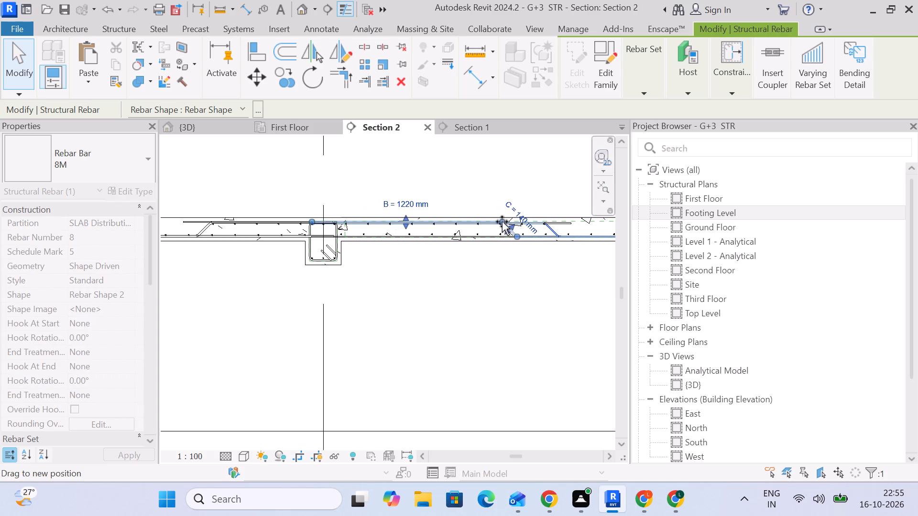
drag(502, 222, 499, 222)
click(519, 272)
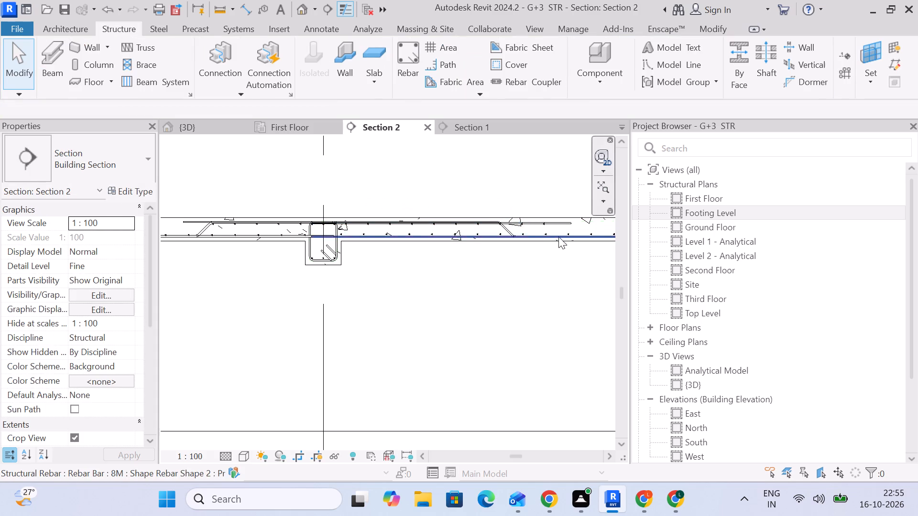
Set the inclined segment C of the grid 3 bent-up 8M bar to 130 mm.
scroll(562, 236, up, 2)
click(487, 228)
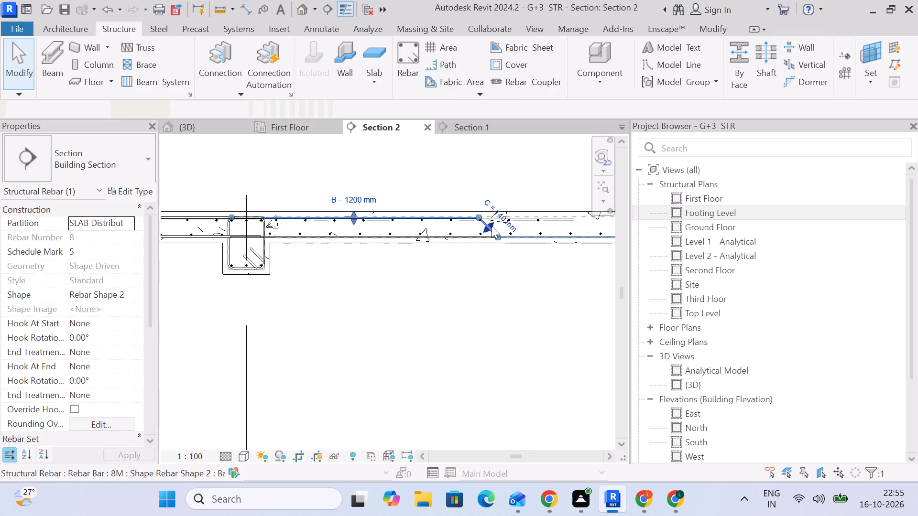
click(561, 222)
scroll(562, 223, up, 3)
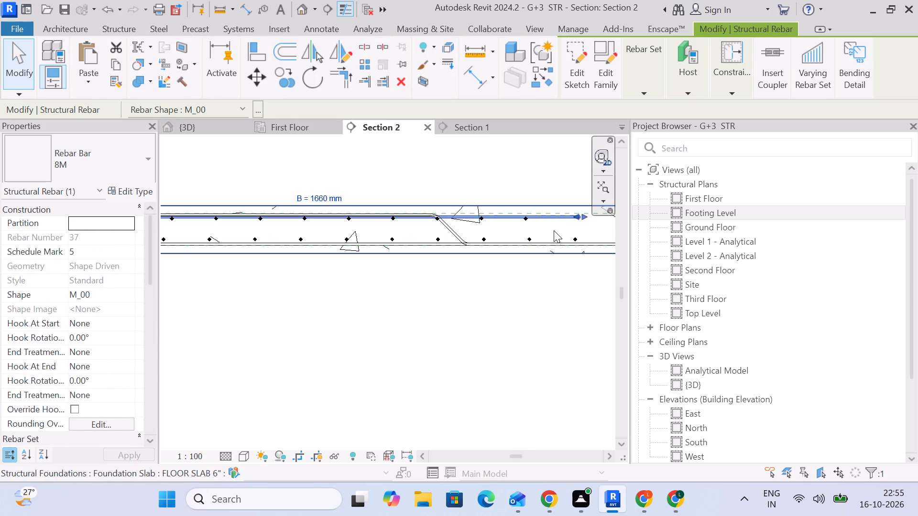
click(460, 234)
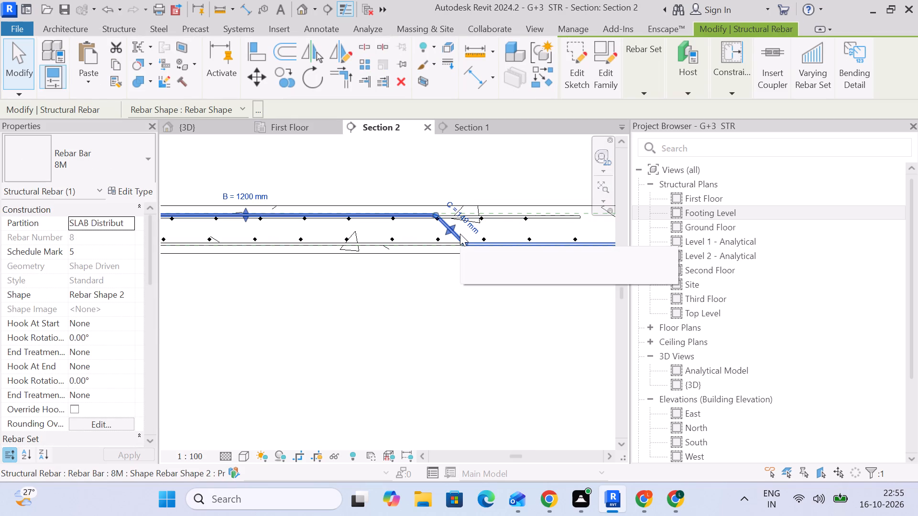
click(464, 220)
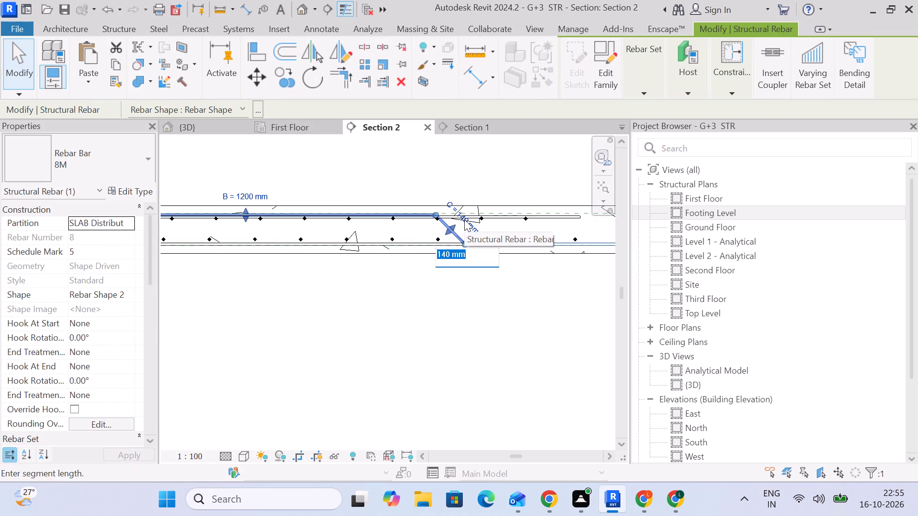
text(130)
key(Return)
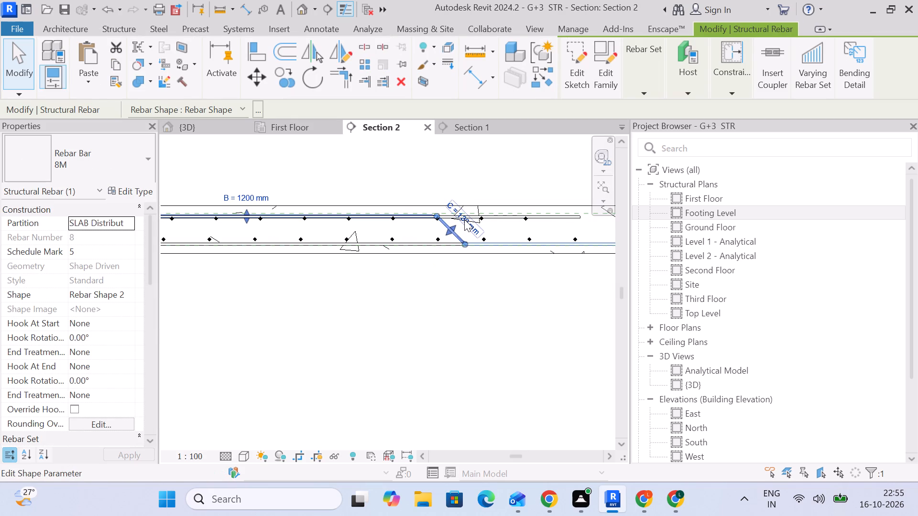
click(458, 288)
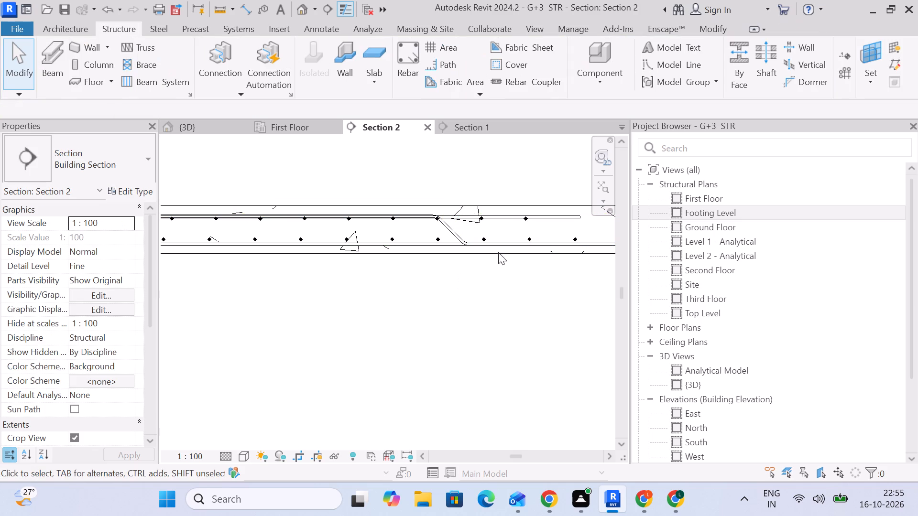
Shorten the grid 3 straight 8M top bar so its free end stops just beyond the bent-up bar's bend.
click(563, 222)
drag(578, 216, 469, 225)
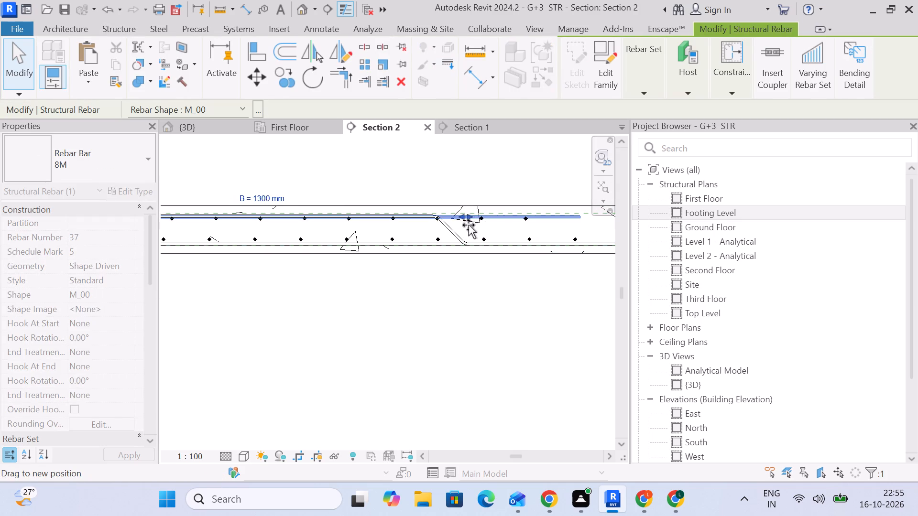
drag(469, 225, 483, 223)
click(500, 301)
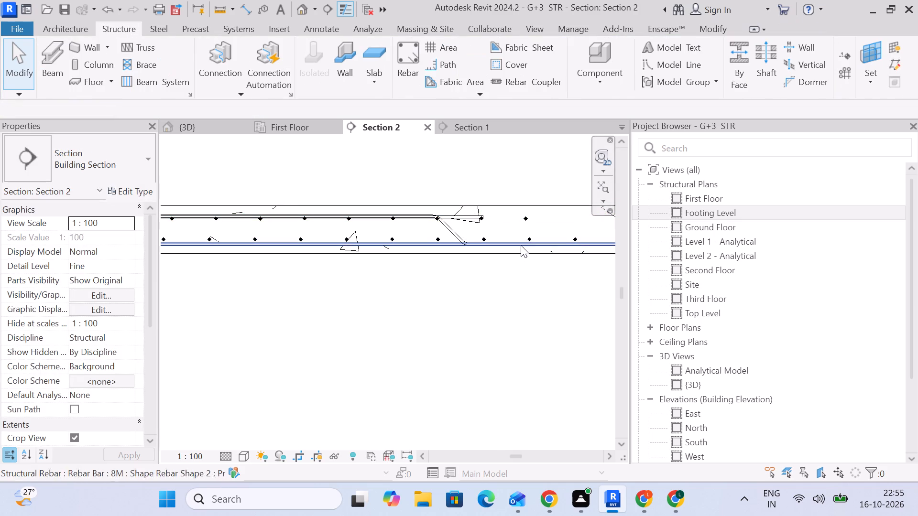
Shorten the top distribution bar set at the grid 3 side so it ends at the bent-up bar's bend.
click(524, 224)
drag(524, 217, 435, 229)
click(428, 315)
Check in Section 1 and Section 2 which bent-up 8M bar set lies nearest the edge beam.
scroll(430, 316, down, 5)
middle_drag(443, 323, 345, 278)
scroll(352, 278, down, 5)
middle_drag(453, 286, 377, 280)
scroll(379, 280, down, 1)
middle_drag(379, 280, 416, 256)
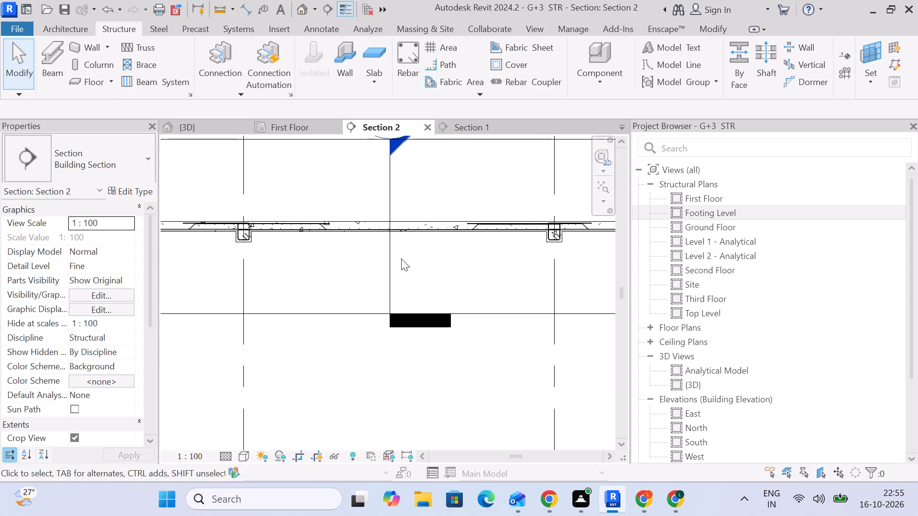
scroll(314, 219, up, 3)
click(459, 123)
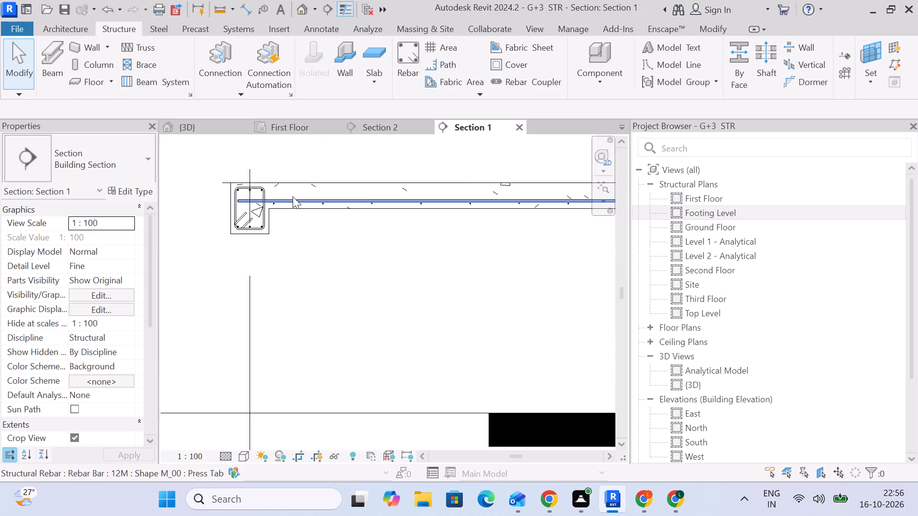
scroll(281, 208, up, 8)
click(267, 196)
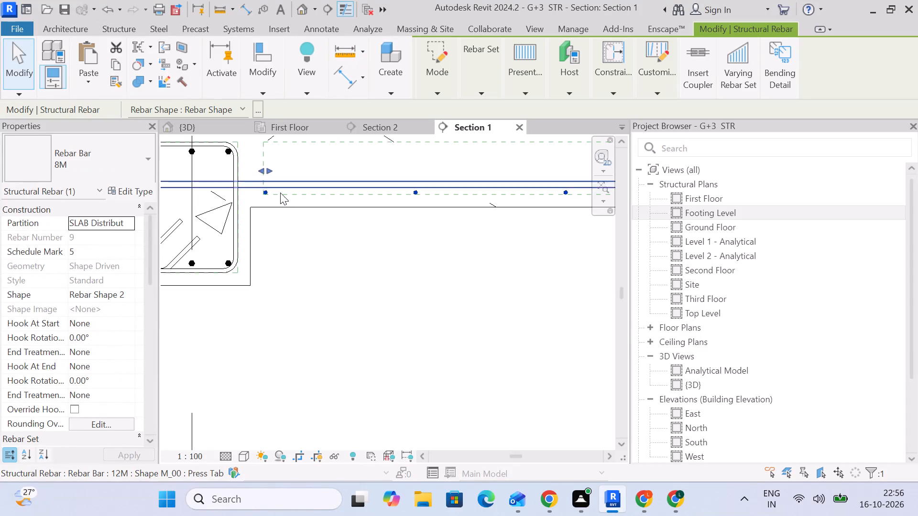
scroll(280, 193, down, 2)
middle_drag(283, 221, 315, 310)
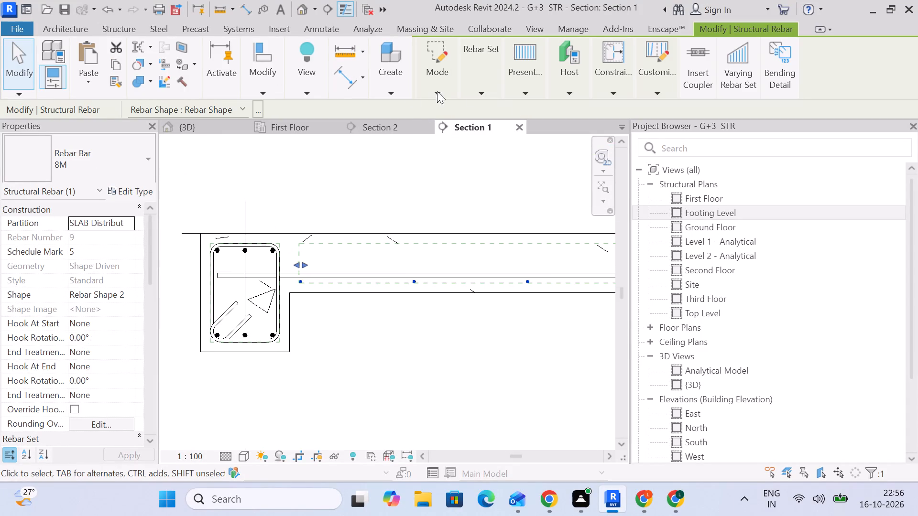
click(393, 129)
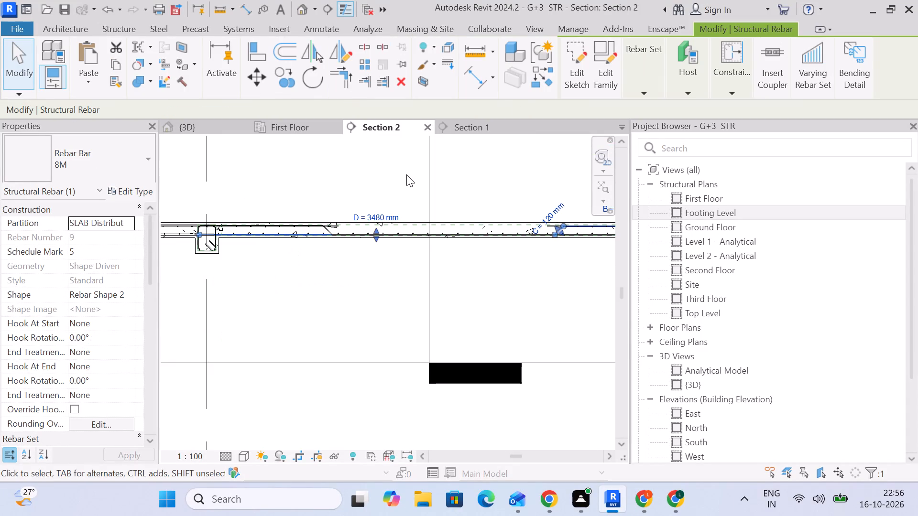
scroll(457, 228, down, 4)
click(529, 256)
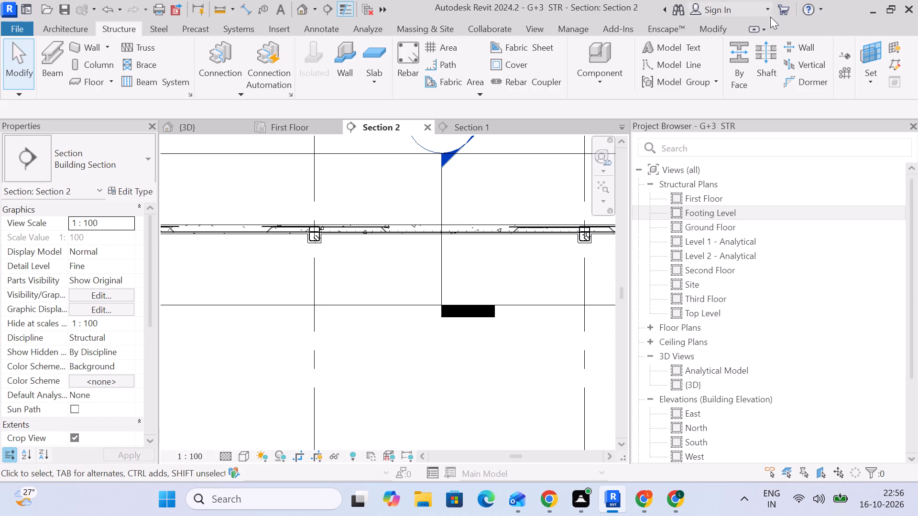
Compare the grid 3 and grid 4 bent-up 8M bar sets between Section 2 and Section 1 to check their overlap.
scroll(375, 226, up, 5)
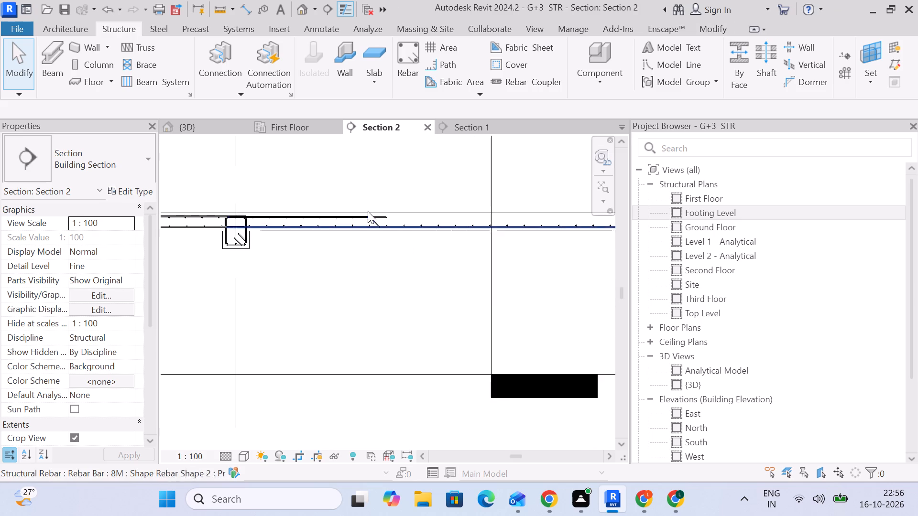
scroll(367, 211, up, 3)
middle_drag(358, 238, 372, 225)
scroll(372, 225, up, 1)
scroll(372, 225, down, 5)
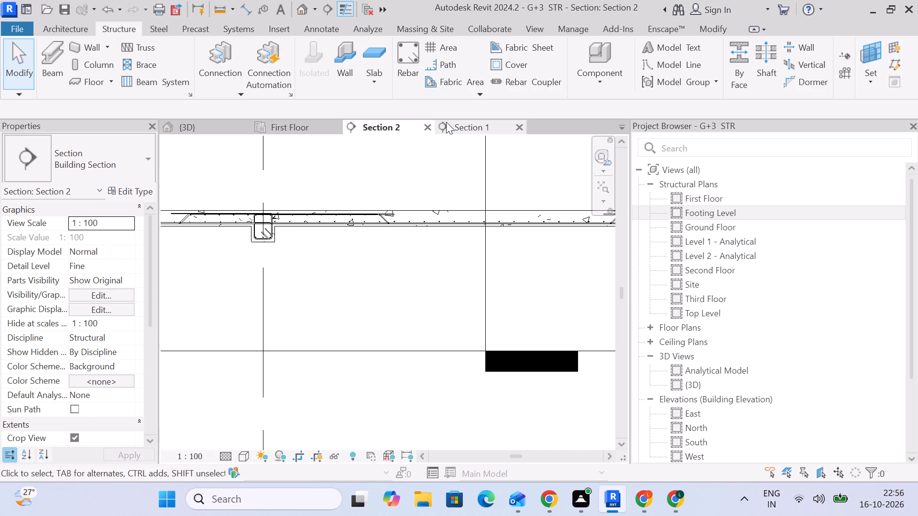
scroll(458, 211, down, 2)
middle_drag(453, 215, 335, 237)
scroll(444, 231, up, 5)
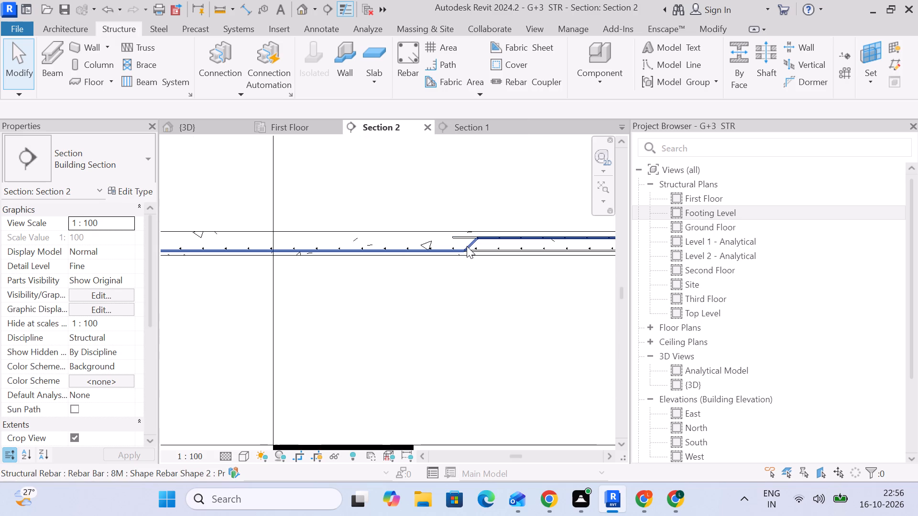
click(468, 246)
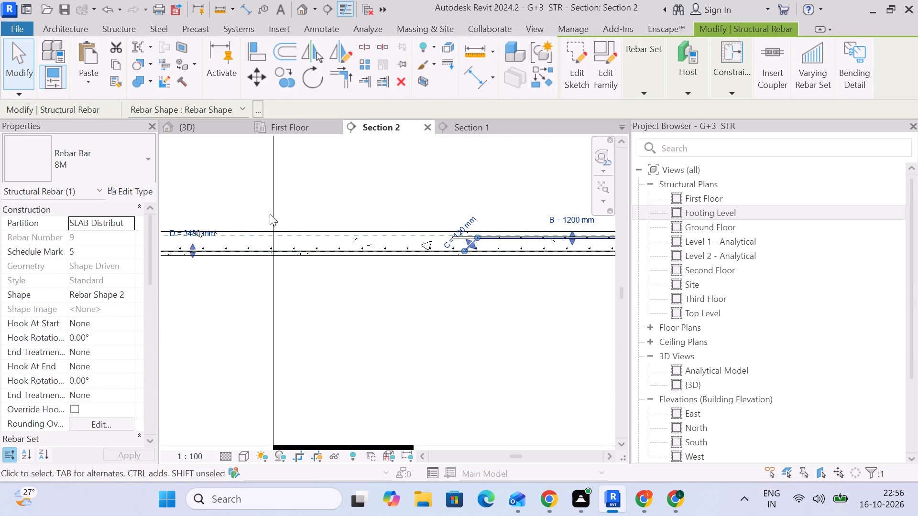
middle_drag(271, 208, 498, 189)
scroll(388, 234, up, 3)
click(325, 223)
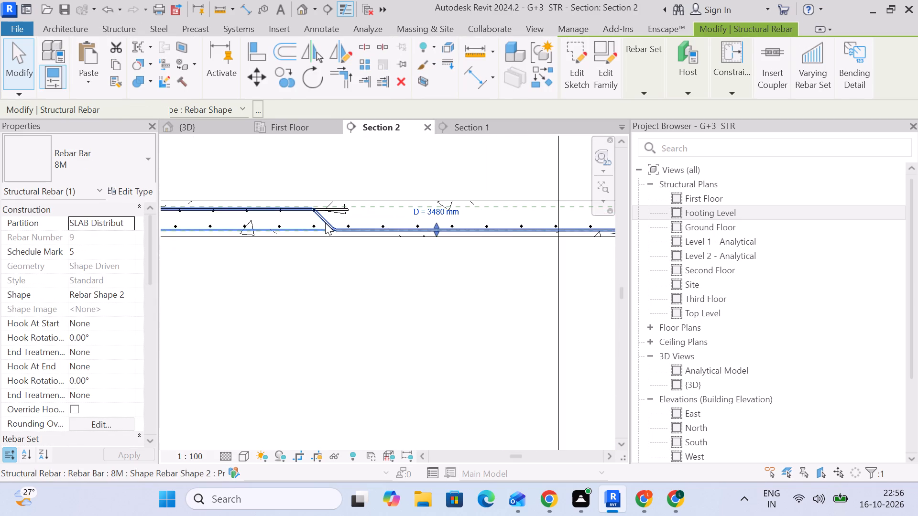
click(472, 128)
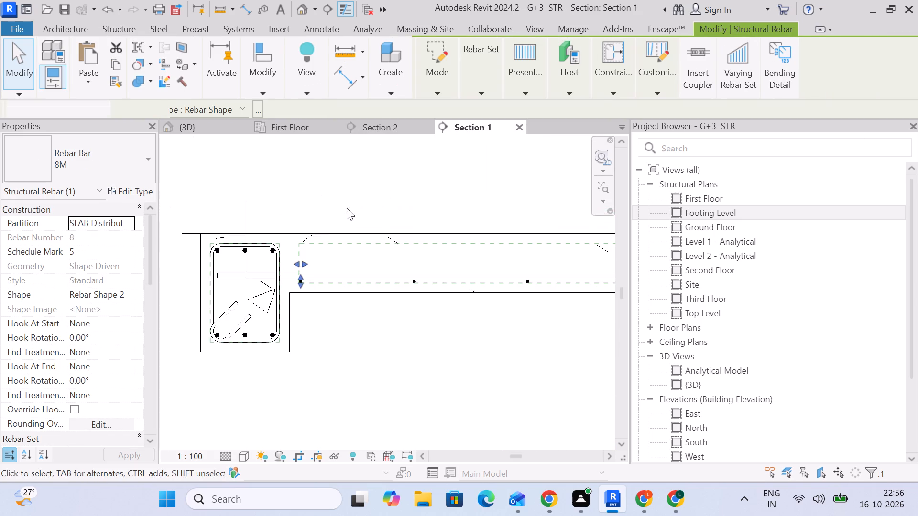
scroll(317, 274, up, 1)
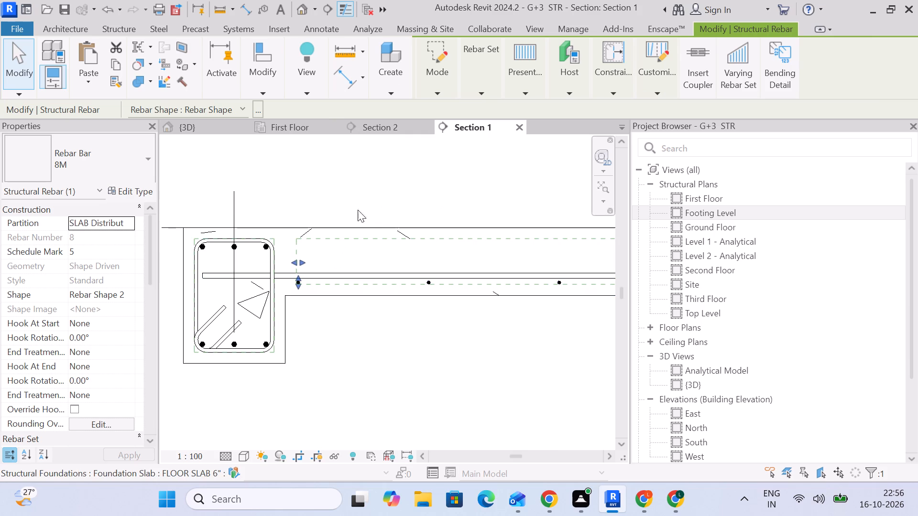
click(388, 134)
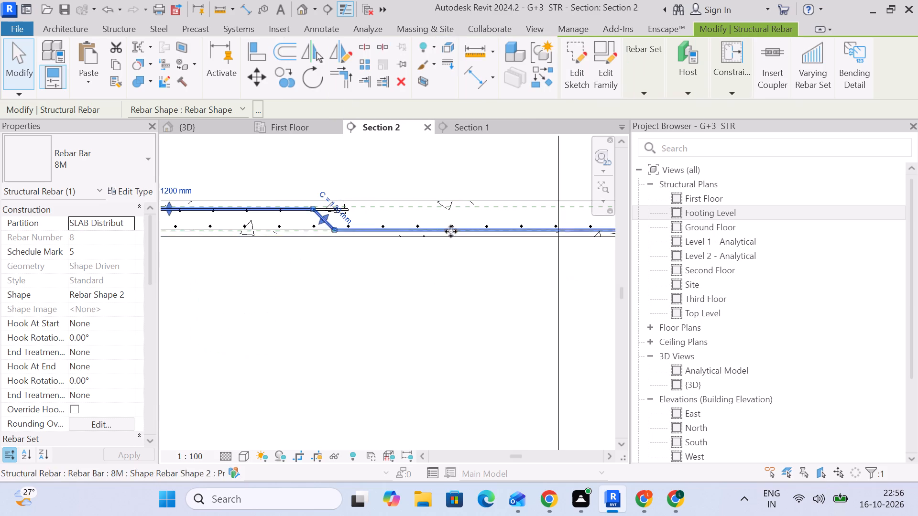
In Section 1, shift the first bar of the grid 4 bent-up 8M set halfway between the grid 3 set's first two bars.
scroll(456, 238, down, 5)
middle_drag(493, 286, 409, 270)
click(506, 281)
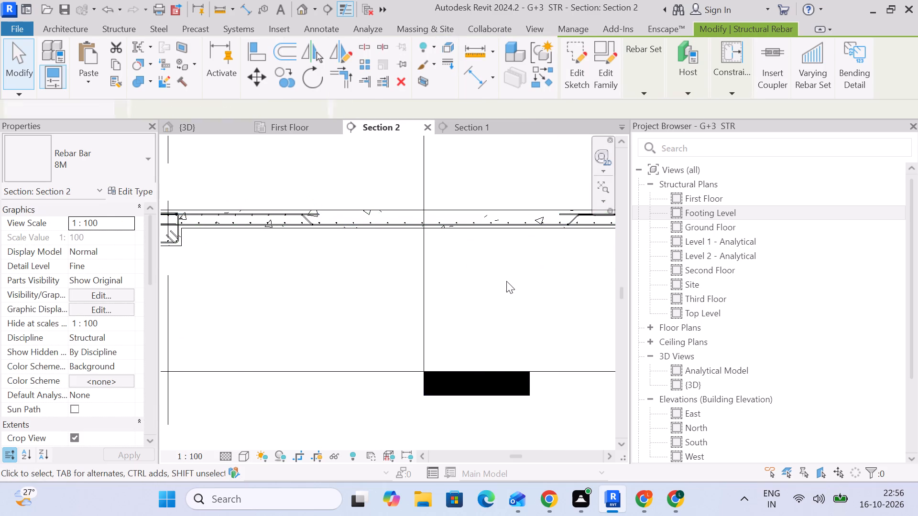
middle_drag(531, 268, 435, 284)
scroll(479, 248, up, 4)
click(475, 225)
scroll(482, 263, down, 4)
middle_drag(392, 278, 483, 216)
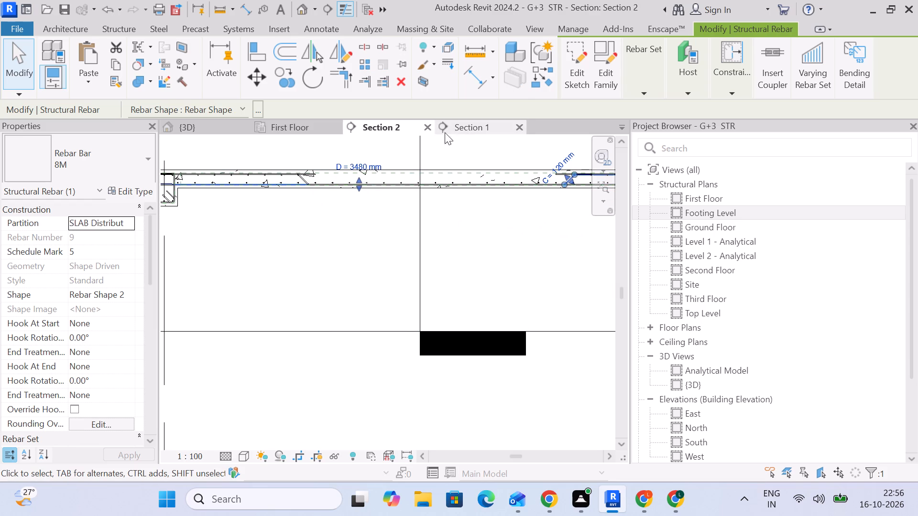
click(455, 128)
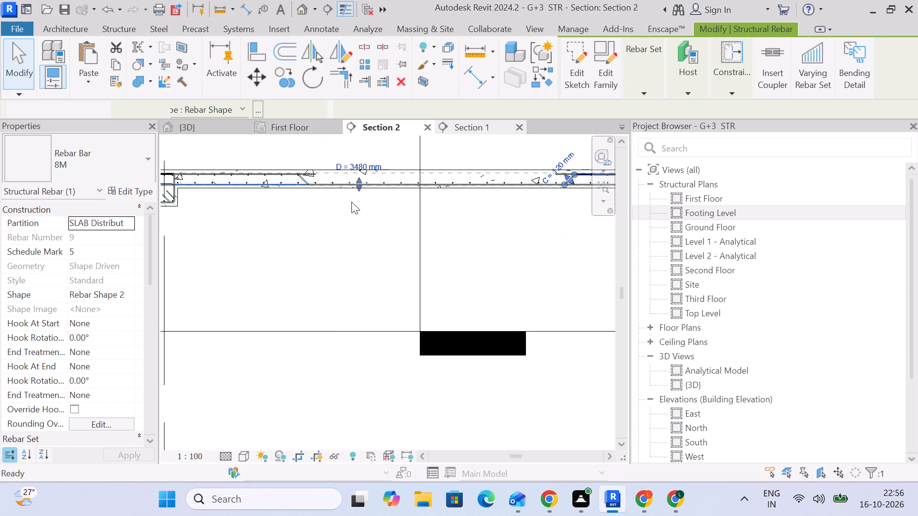
scroll(275, 261, up, 4)
drag(314, 267, 351, 268)
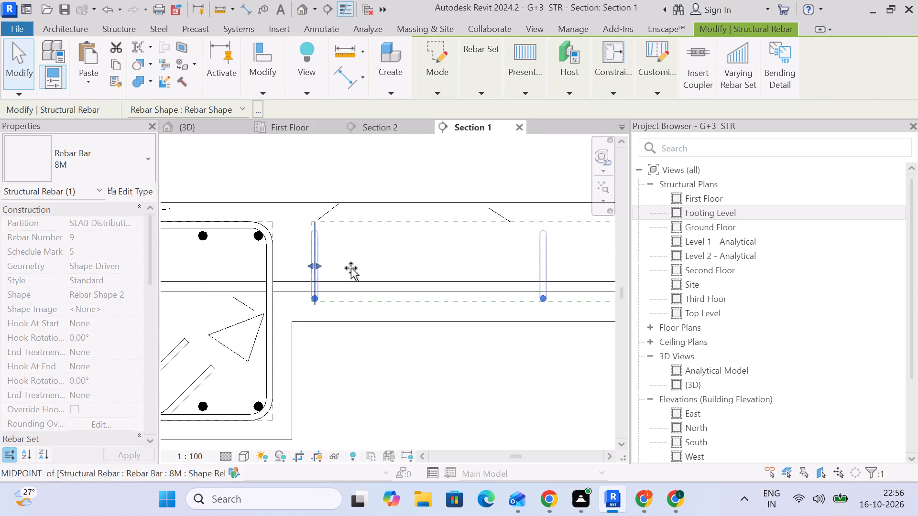
drag(351, 268, 426, 268)
Pull the far end of the grid 4 bent-up 8M set back from the opposite beam, midway between the grid 3 set's last two bars.
scroll(479, 310, down, 5)
middle_drag(562, 322, 32, 283)
scroll(283, 325, down, 6)
middle_drag(470, 322, 34, 299)
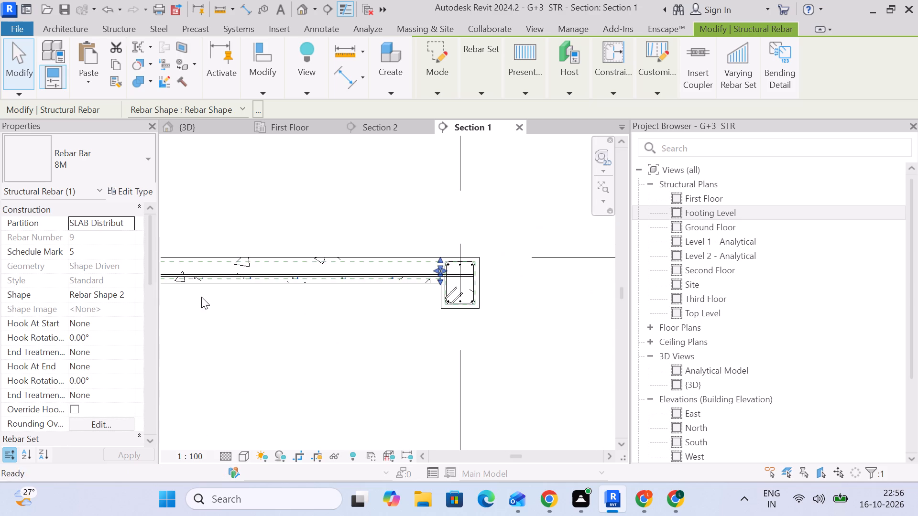
scroll(402, 269, up, 5)
scroll(453, 277, up, 4)
drag(486, 272, 414, 280)
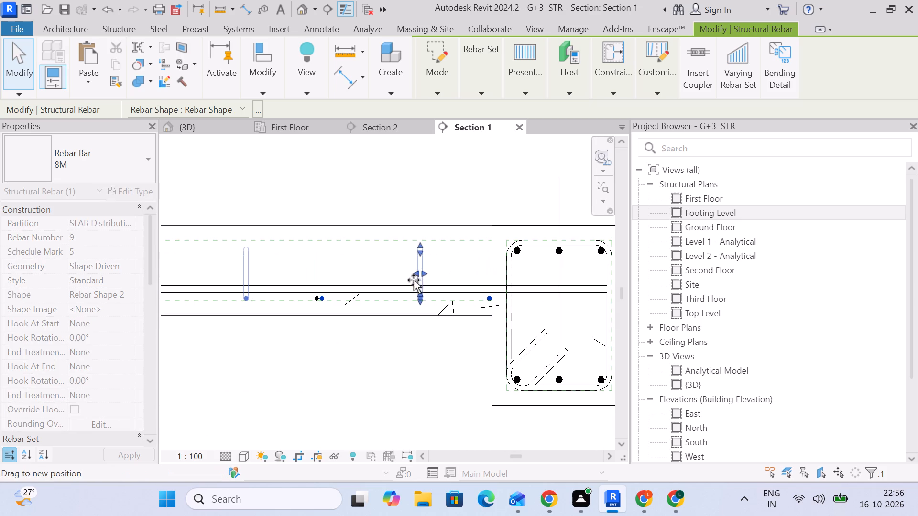
drag(414, 280, 409, 281)
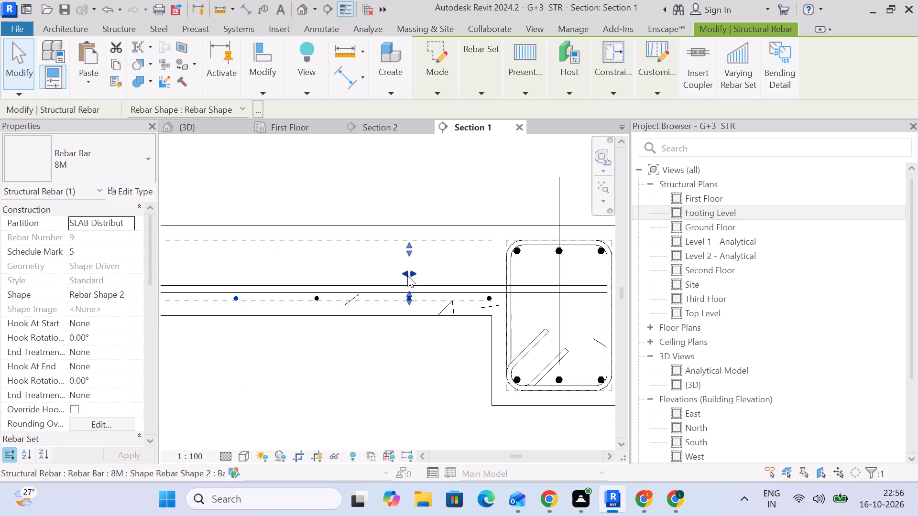
click(407, 275)
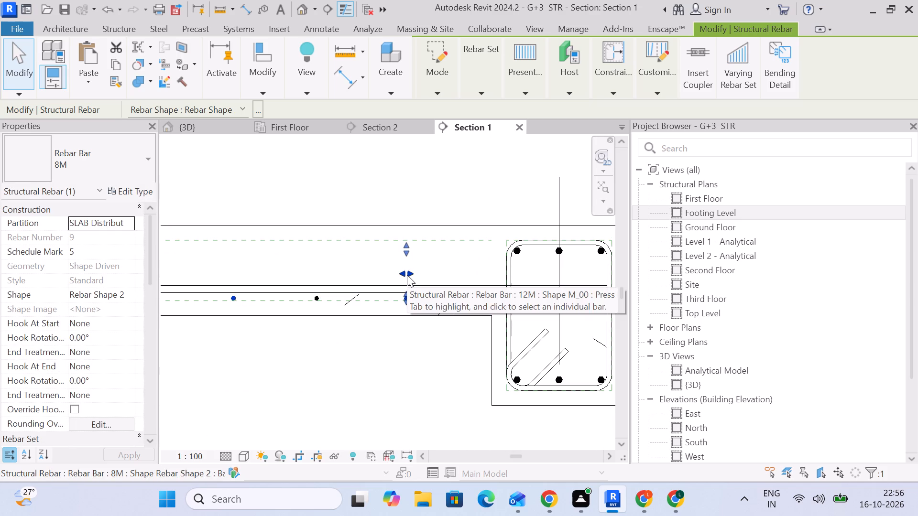
Examine the staggered bent-up 8M bars along the slab in Section 1, and open the 3D view to inspect the reinforcement.
scroll(367, 365, down, 5)
middle_drag(367, 365, 438, 309)
scroll(439, 309, up, 1)
scroll(437, 309, down, 5)
scroll(324, 309, down, 2)
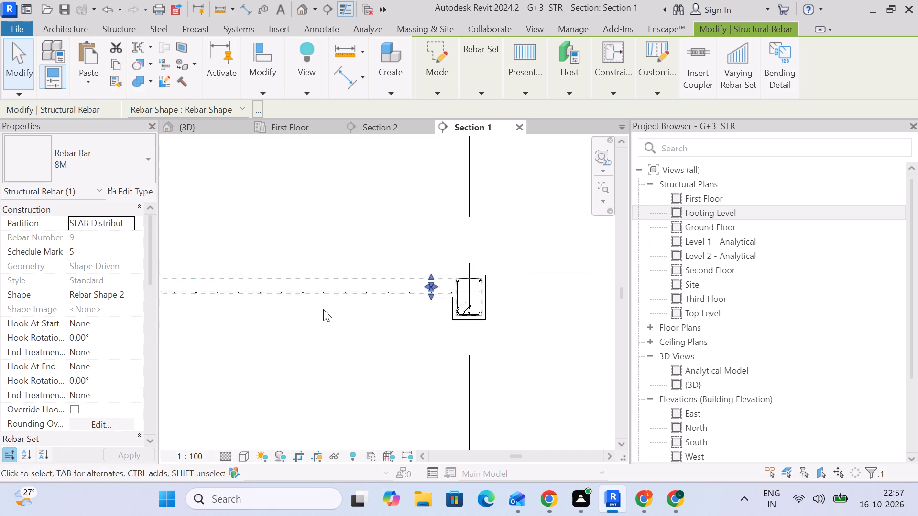
scroll(323, 309, down, 2)
middle_drag(323, 309, 409, 219)
scroll(408, 220, up, 1)
scroll(338, 264, down, 3)
middle_drag(341, 268, 428, 269)
click(287, 259)
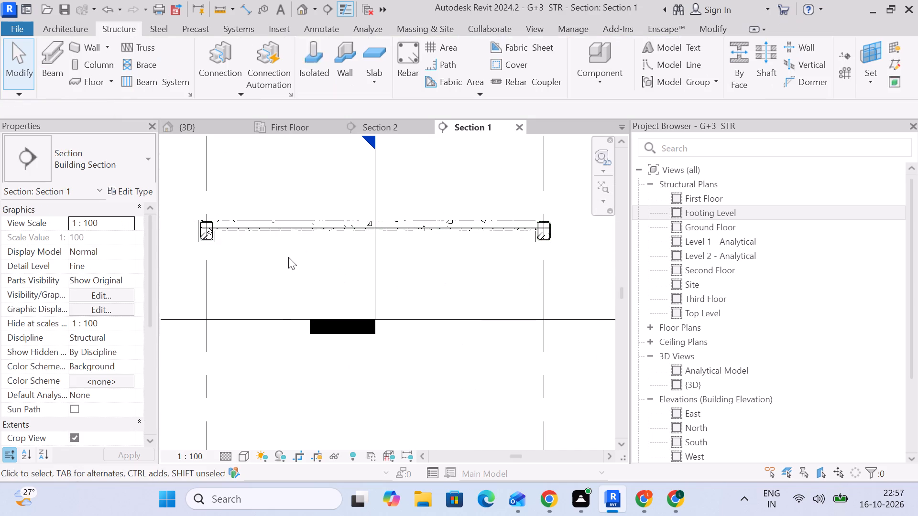
scroll(247, 210, up, 6)
middle_drag(249, 245, 457, 227)
scroll(457, 227, up, 1)
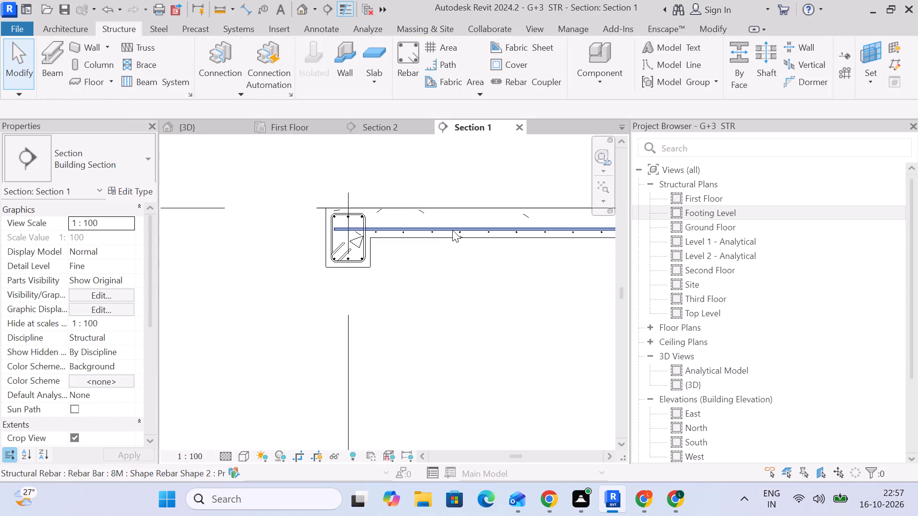
scroll(441, 248, down, 3)
middle_drag(432, 250, 381, 205)
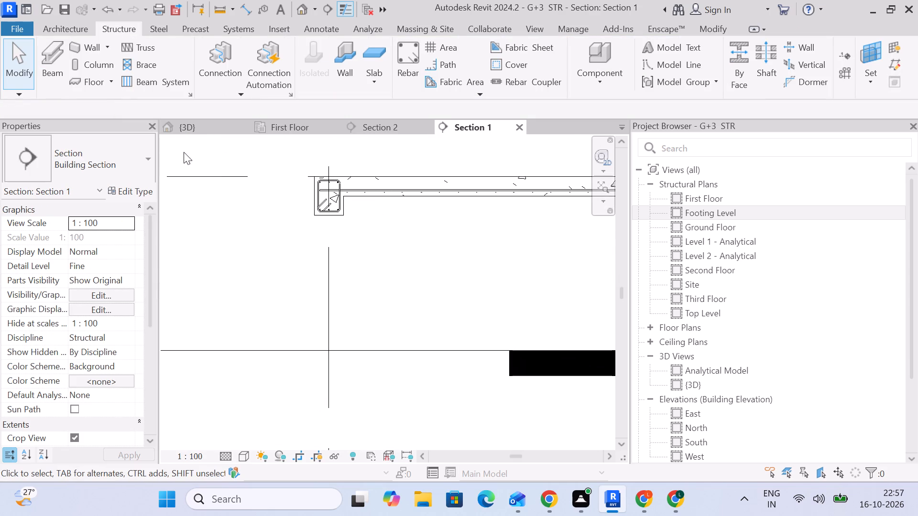
click(199, 131)
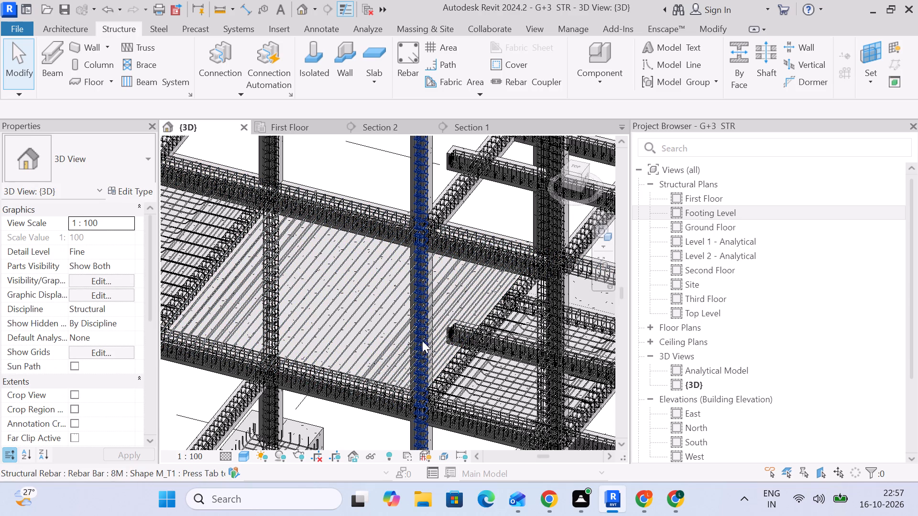
Examine the straight 12M bars and surrounding slab reinforcement in the grid 3–4 bay in 3D, and check the slab in Section 1.
scroll(286, 260, up, 5)
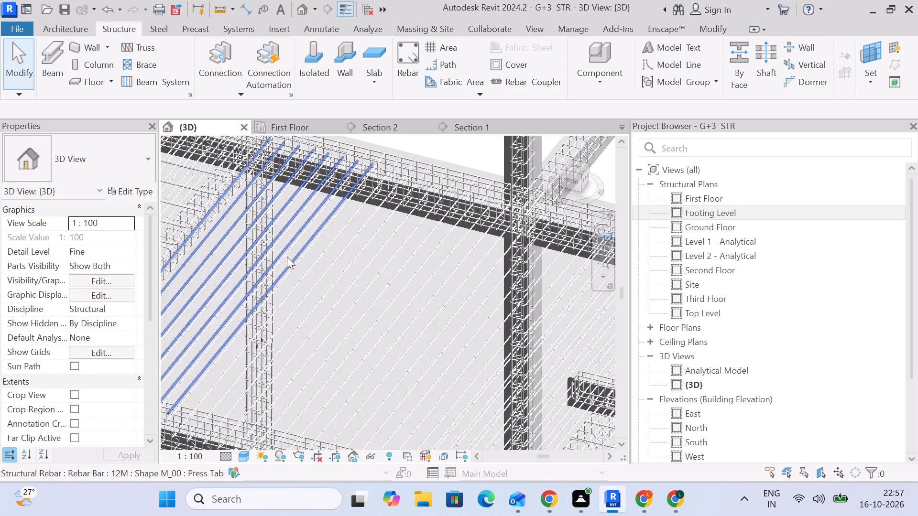
scroll(289, 262, up, 3)
scroll(301, 282, down, 4)
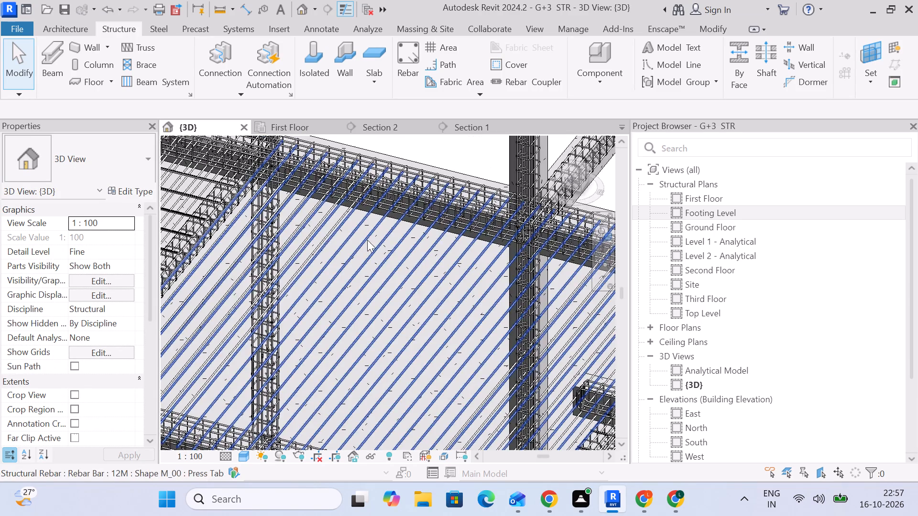
scroll(429, 216, up, 4)
scroll(336, 309, down, 4)
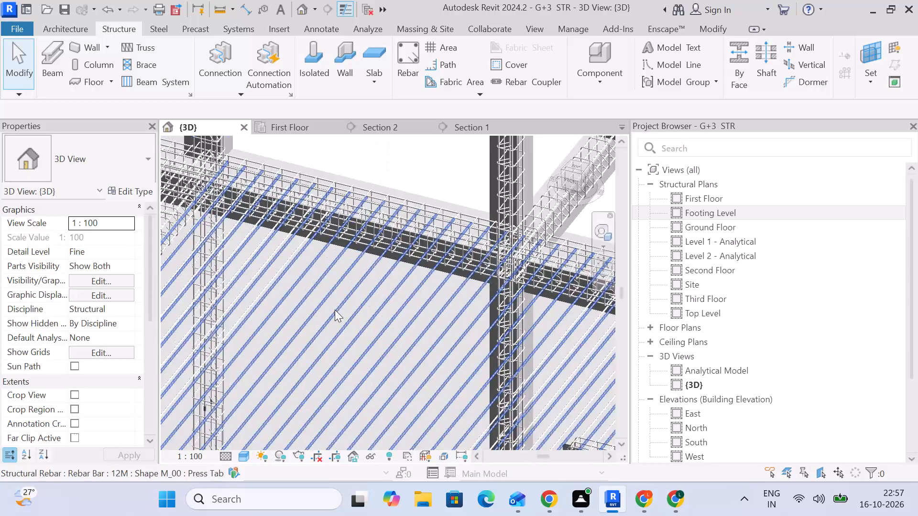
middle_drag(334, 310, 441, 208)
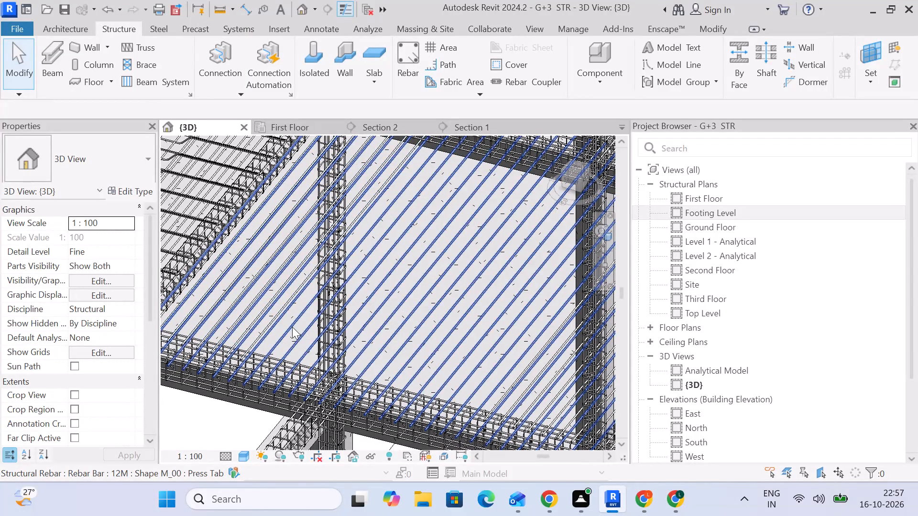
middle_drag(284, 315, 306, 240)
scroll(306, 240, up, 4)
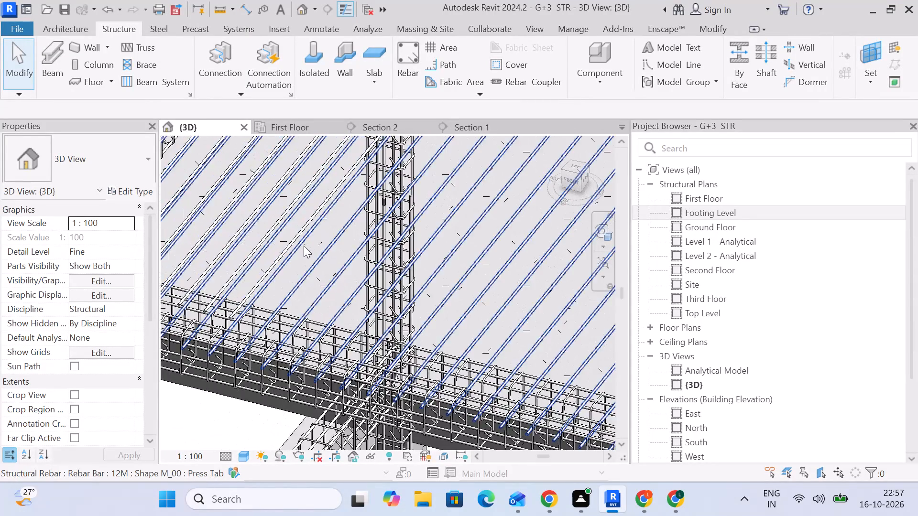
scroll(303, 247, up, 3)
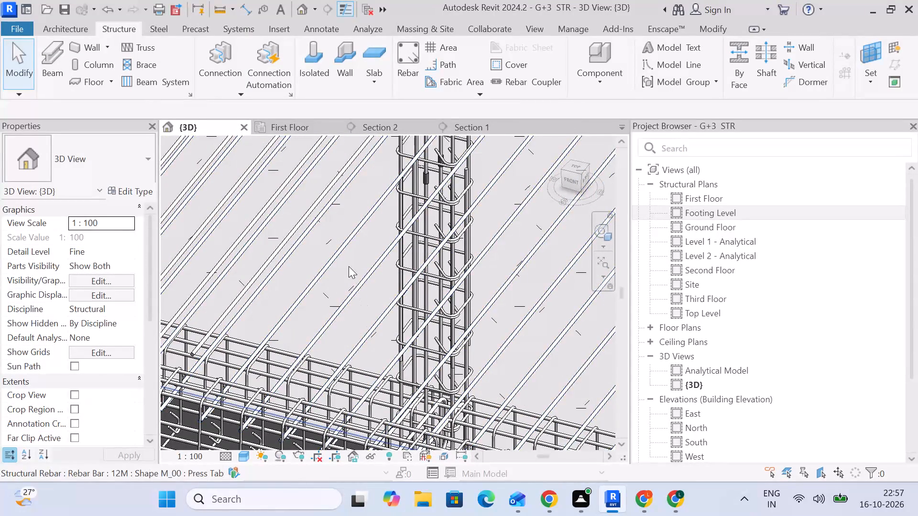
scroll(349, 266, down, 4)
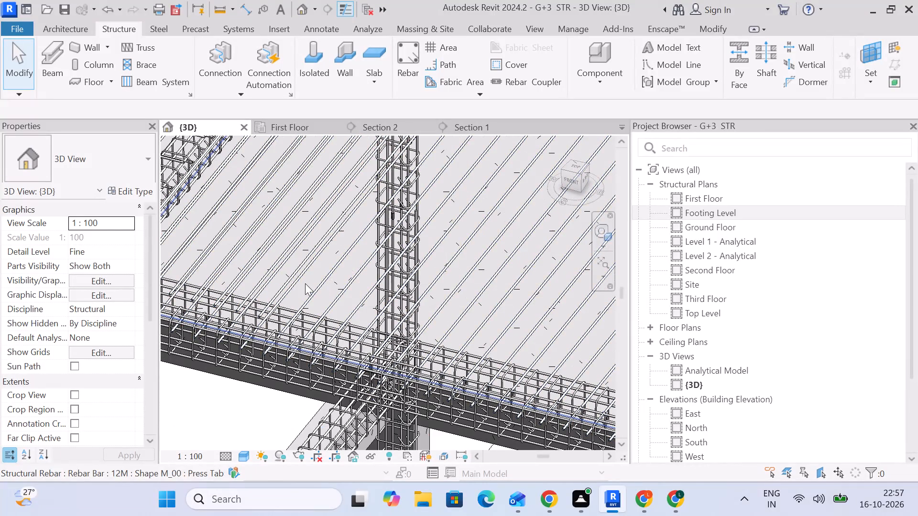
click(270, 262)
scroll(340, 255, down, 4)
middle_drag(340, 255, 329, 259)
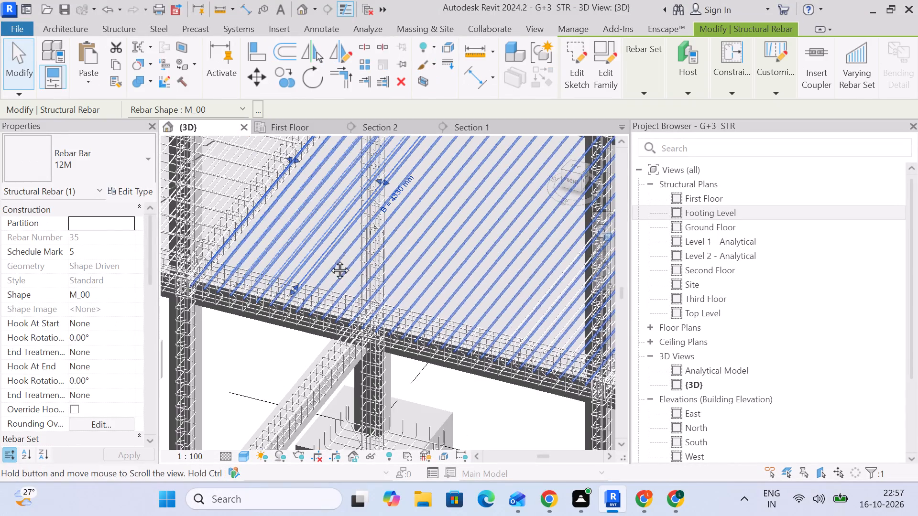
middle_drag(329, 259, 242, 290)
scroll(245, 290, down, 2)
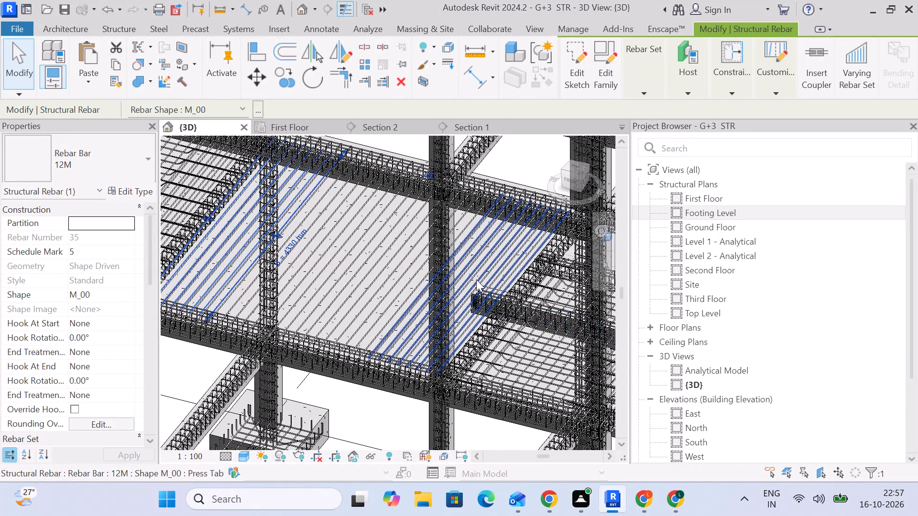
scroll(472, 279, up, 4)
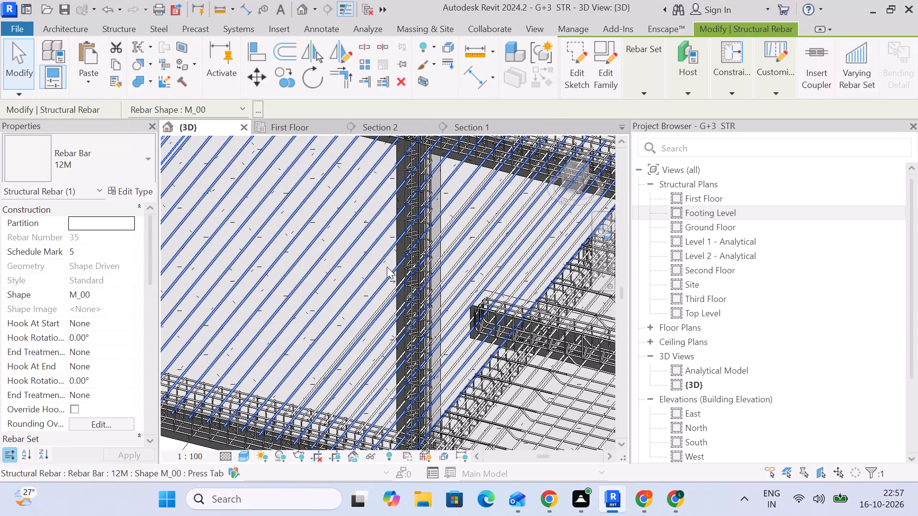
scroll(394, 268, down, 5)
middle_drag(394, 268, 426, 246)
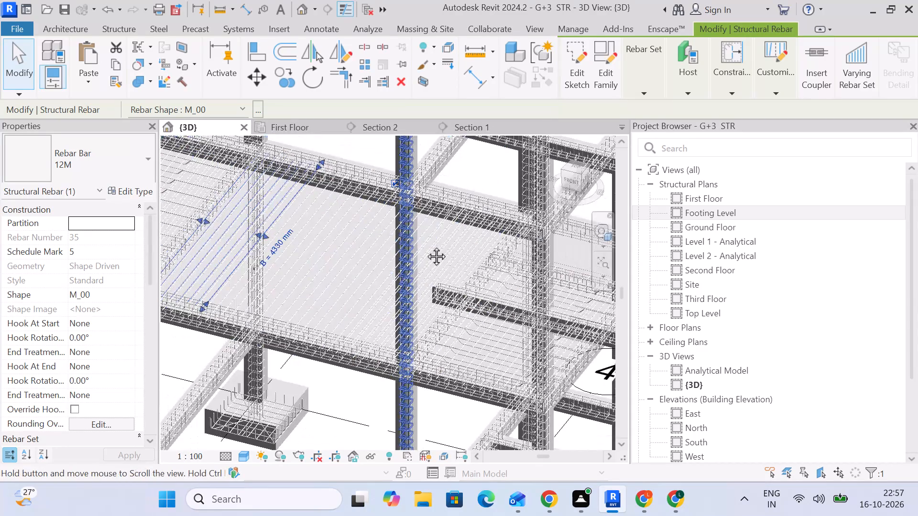
middle_drag(426, 246, 437, 238)
scroll(437, 238, up, 1)
click(377, 134)
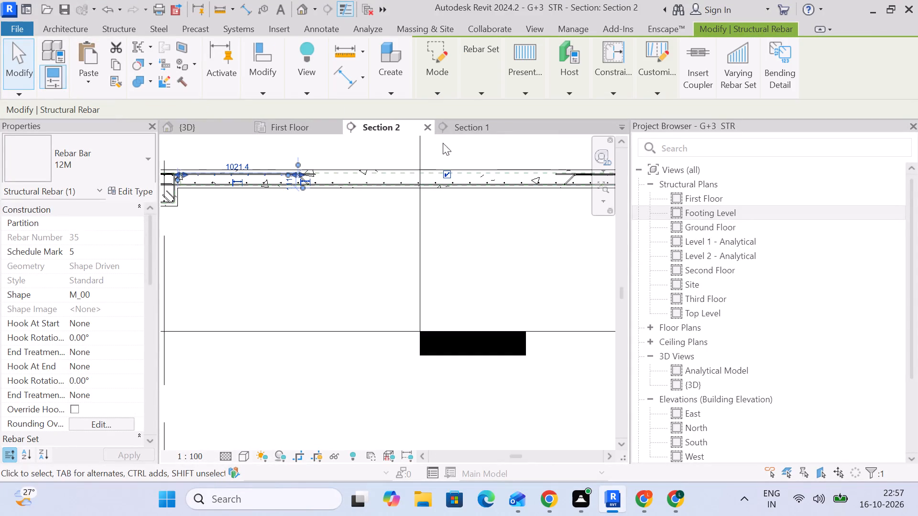
click(455, 131)
scroll(491, 246, down, 4)
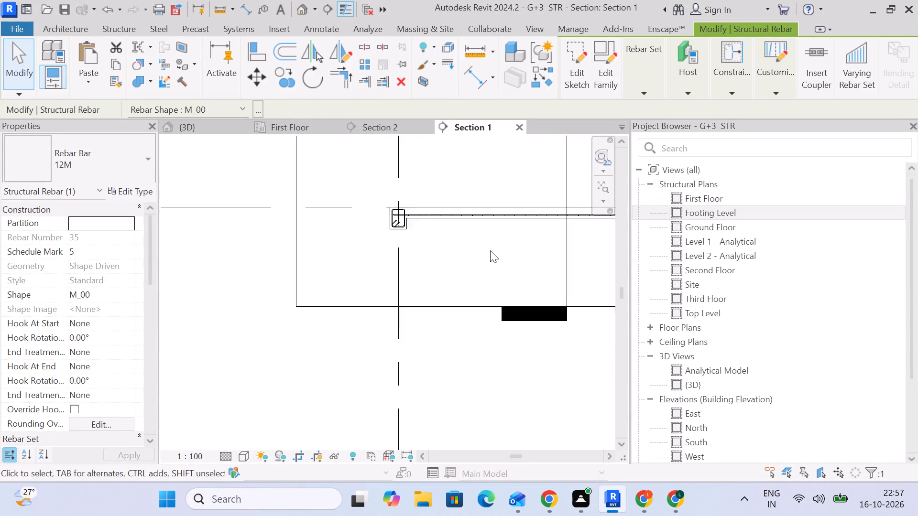
middle_drag(485, 252, 146, 263)
scroll(300, 262, down, 3)
middle_drag(299, 265, 399, 239)
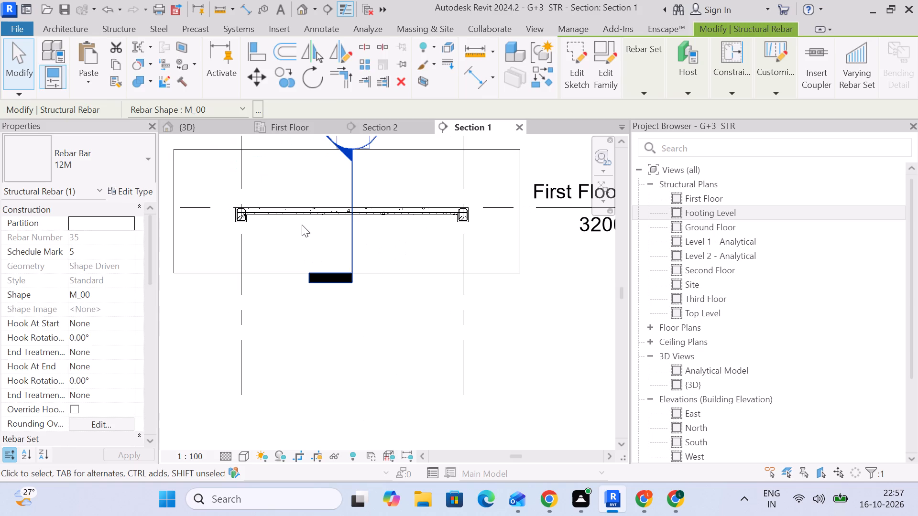
click(302, 225)
Show both bent-up 8M bar sets from Section 2 unobscured in the {3D}, Analytical Model and Second Floor ceiling plan views.
click(374, 130)
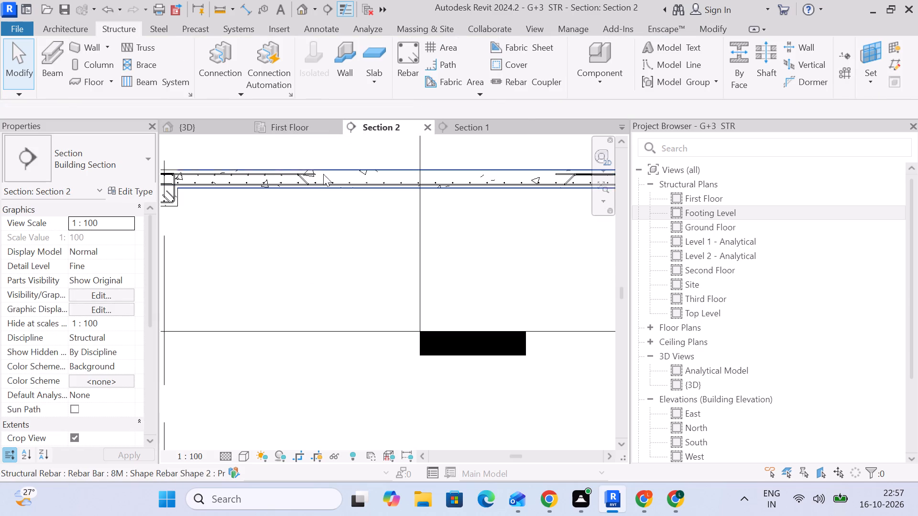
scroll(273, 183, up, 4)
click(324, 179)
scroll(353, 203, down, 4)
middle_drag(353, 204, 197, 228)
scroll(418, 226, down, 2)
scroll(437, 221, up, 3)
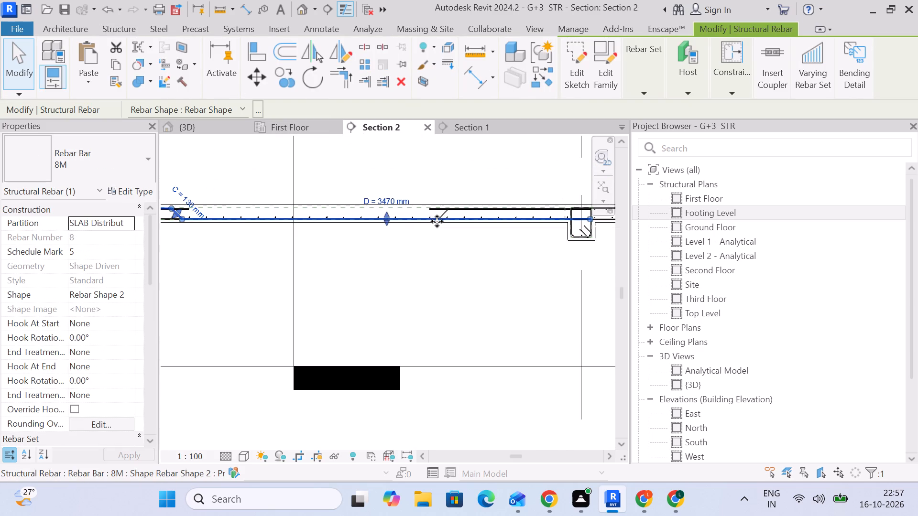
scroll(448, 215, up, 3)
ctrl+click(446, 210)
scroll(446, 227, down, 3)
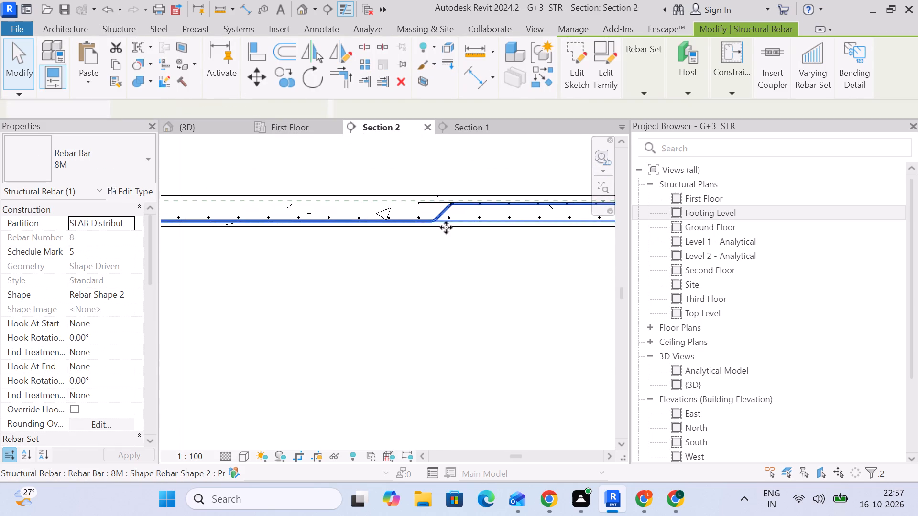
scroll(446, 227, down, 1)
middle_drag(446, 228, 509, 203)
scroll(504, 204, down, 2)
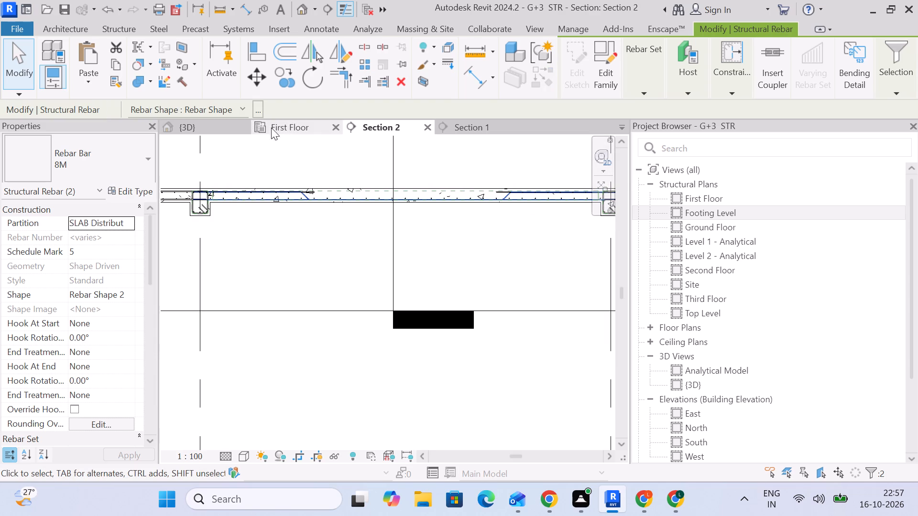
click(205, 132)
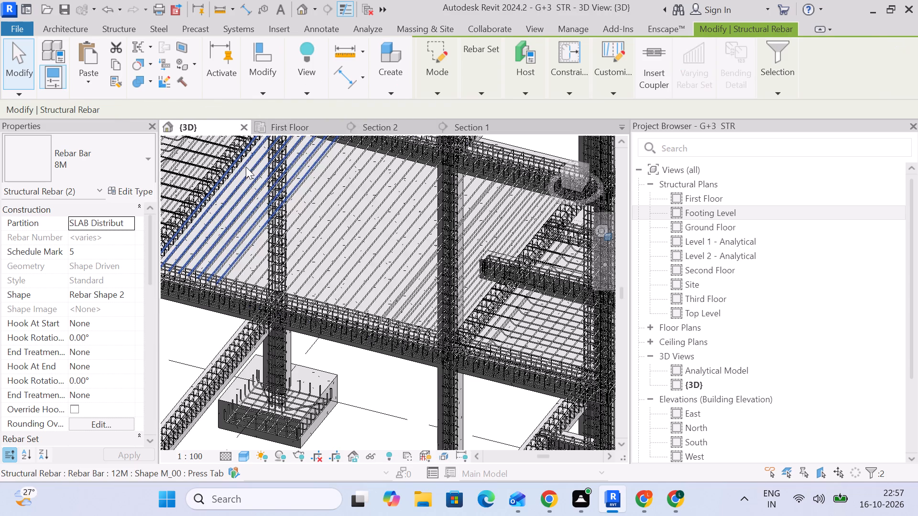
scroll(394, 379, down, 7)
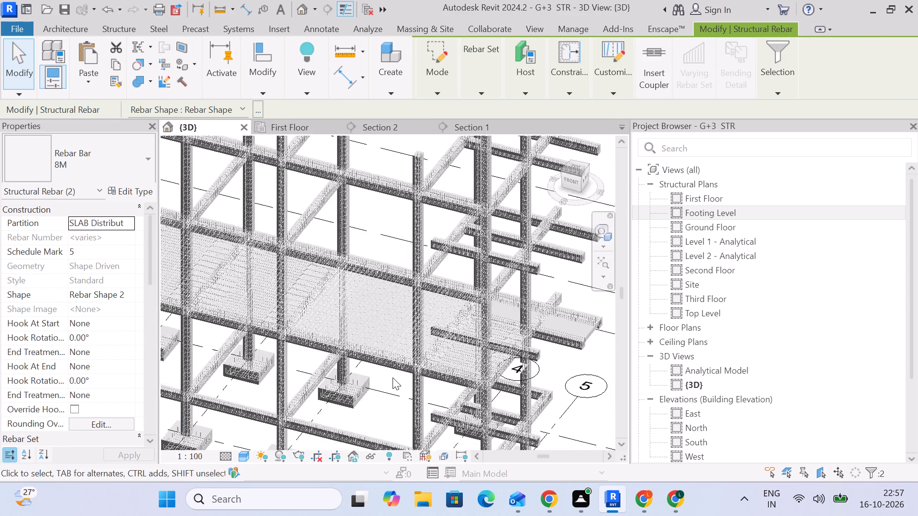
middle_drag(393, 377, 431, 263)
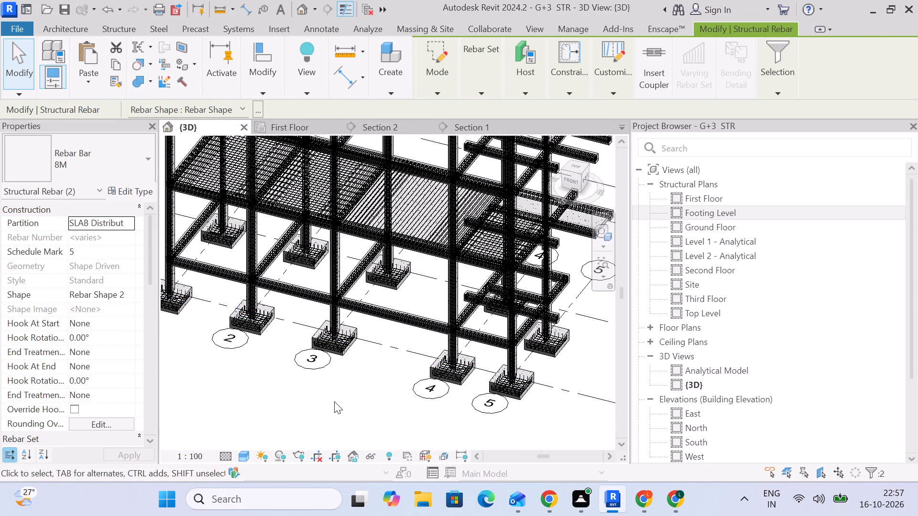
scroll(334, 399, down, 3)
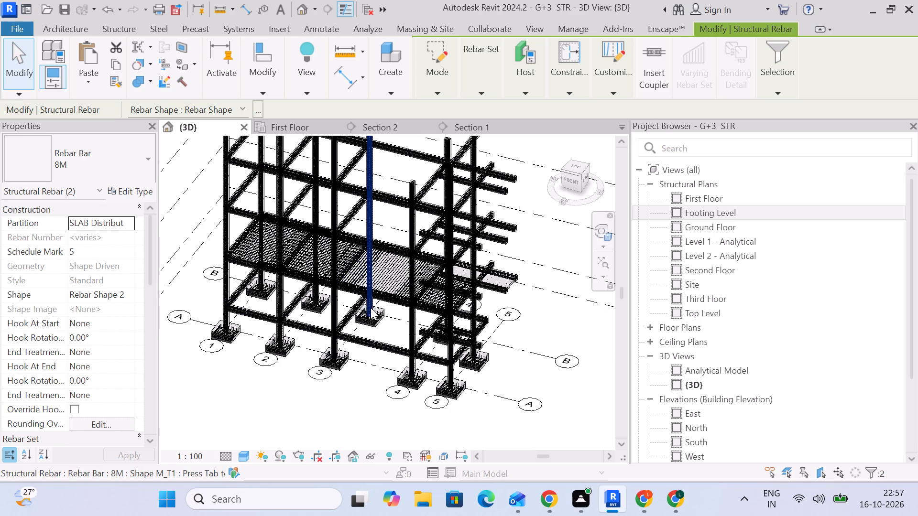
scroll(373, 303, up, 9)
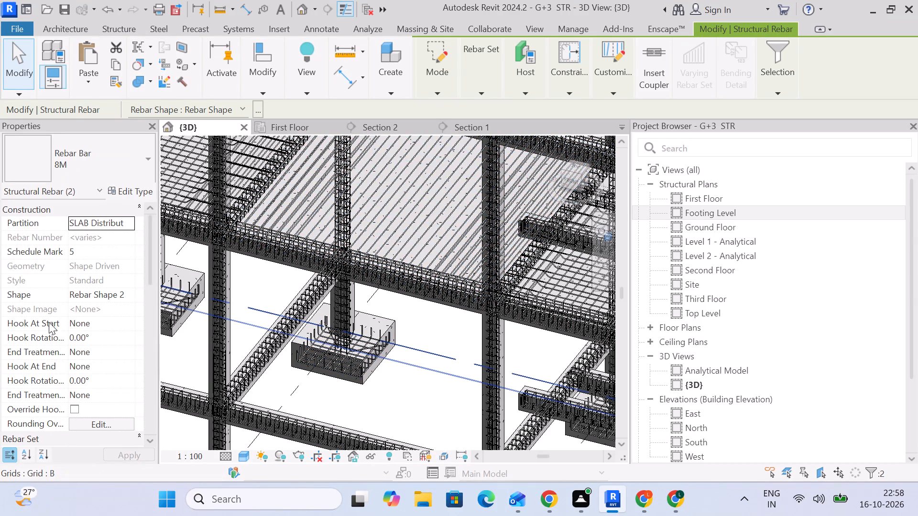
scroll(101, 373, down, 4)
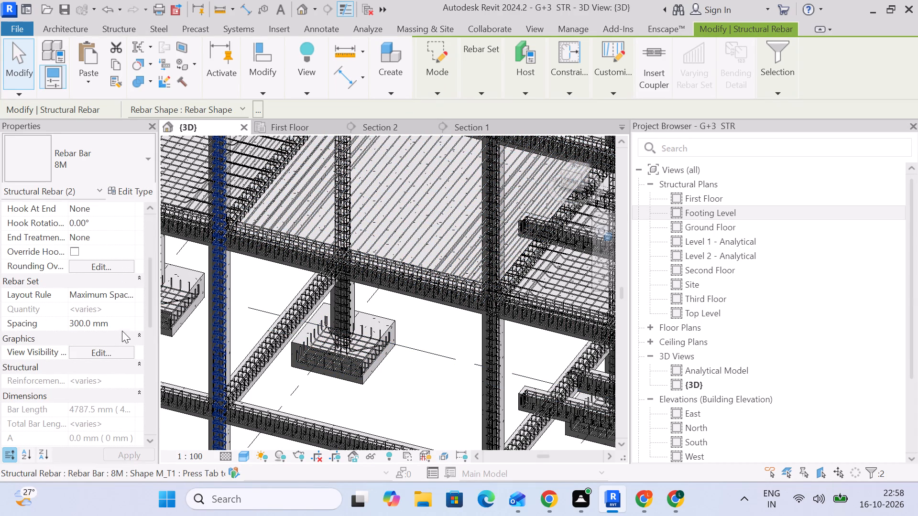
click(122, 351)
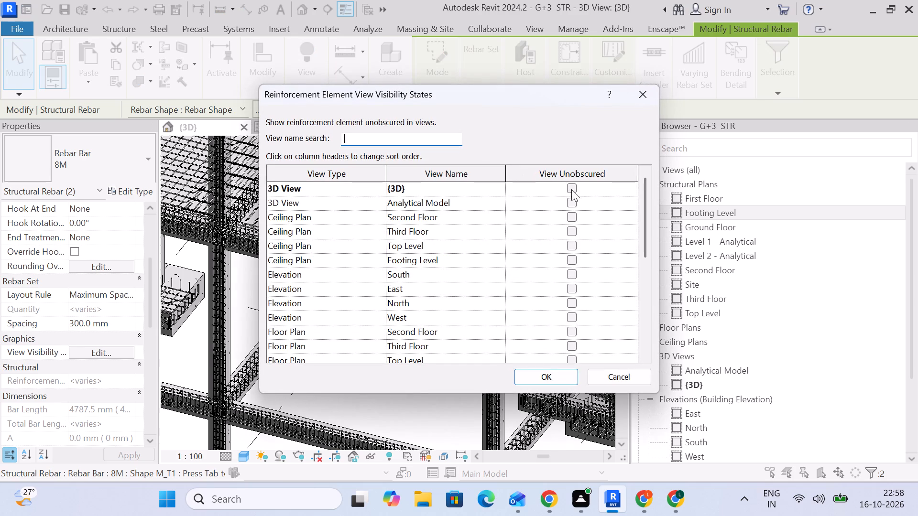
click(571, 189)
click(571, 203)
click(571, 216)
click(523, 376)
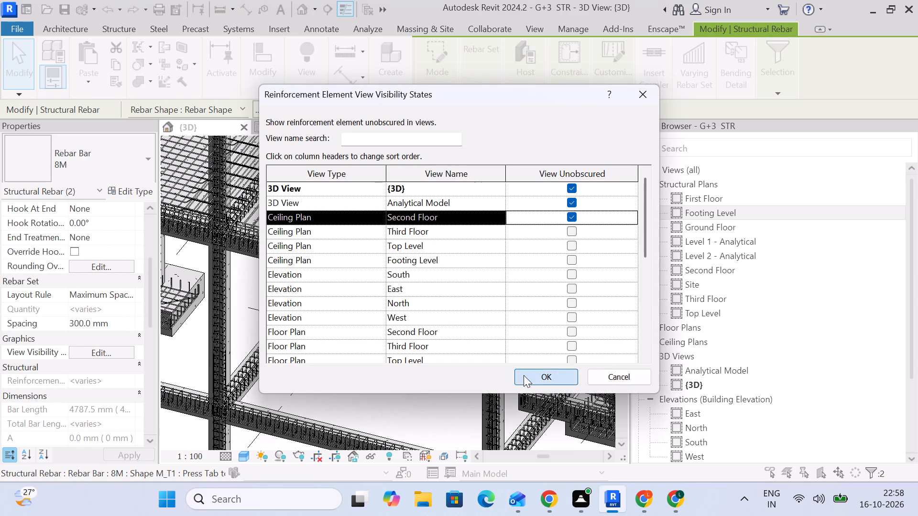
scroll(424, 323, down, 3)
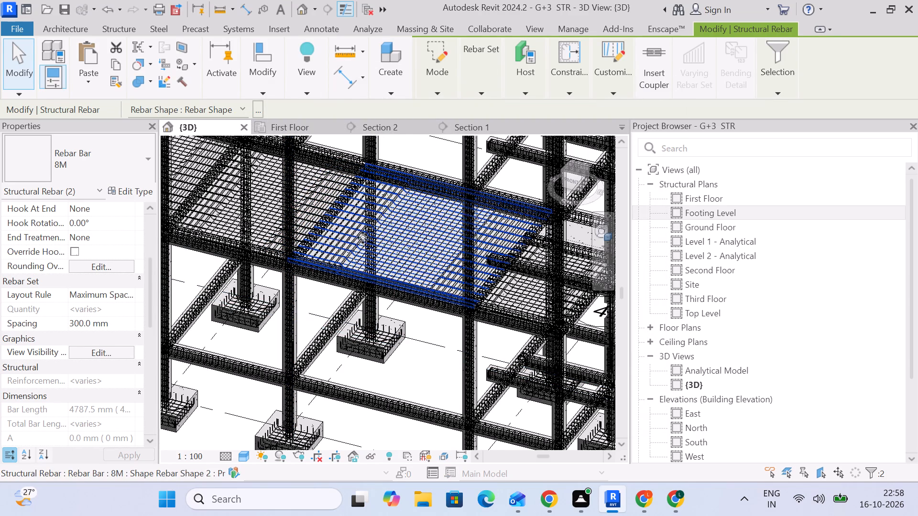
key(Escape)
Delete the straight 12M bar set spaced at 150 mm from the slab in Section 1.
click(464, 125)
scroll(353, 227, up, 3)
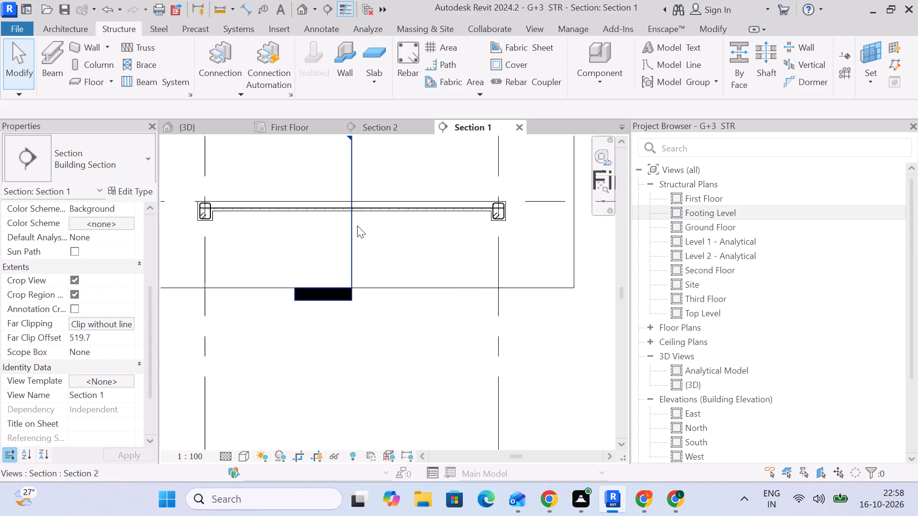
scroll(357, 226, up, 11)
click(385, 205)
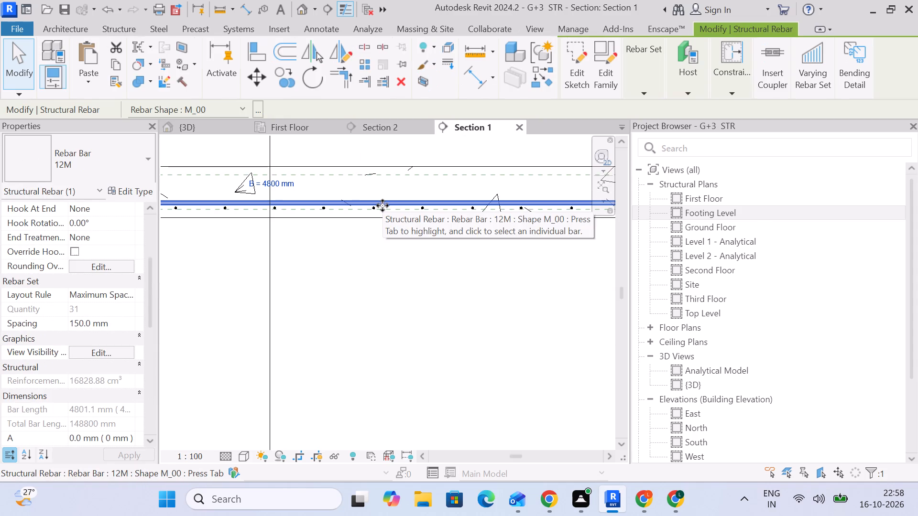
key(Delete)
scroll(381, 207, down, 5)
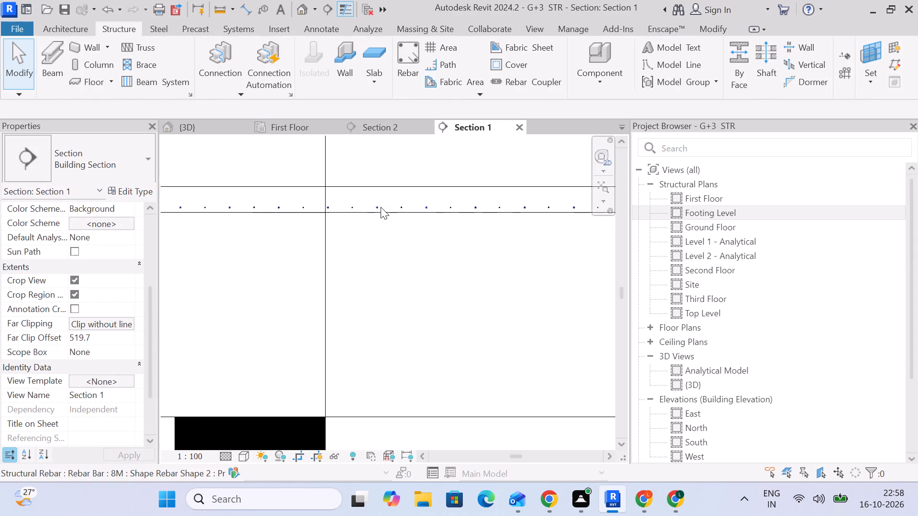
scroll(368, 218, down, 8)
scroll(394, 147, up, 1)
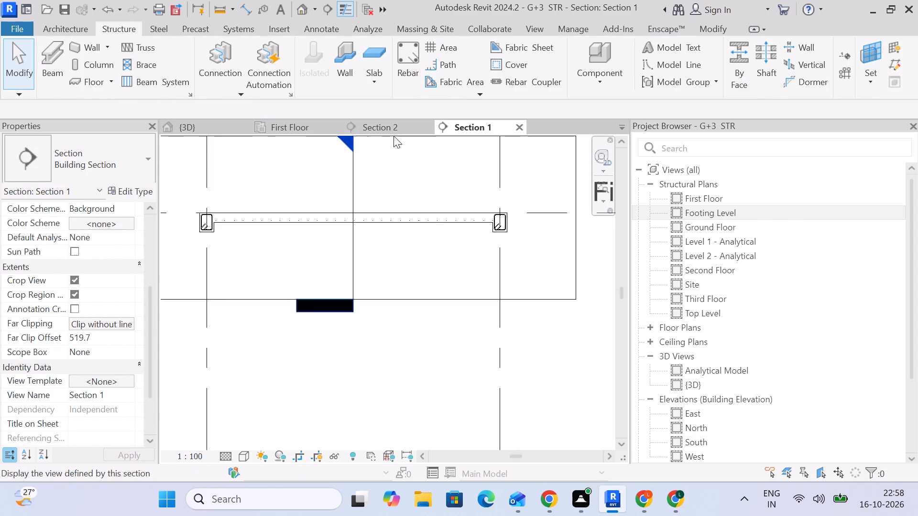
Examine the straight 8M top bars beside grid 3 against the bent-up bars in Section 2, Section 1 and the First Floor plan.
click(392, 131)
scroll(322, 204, up, 2)
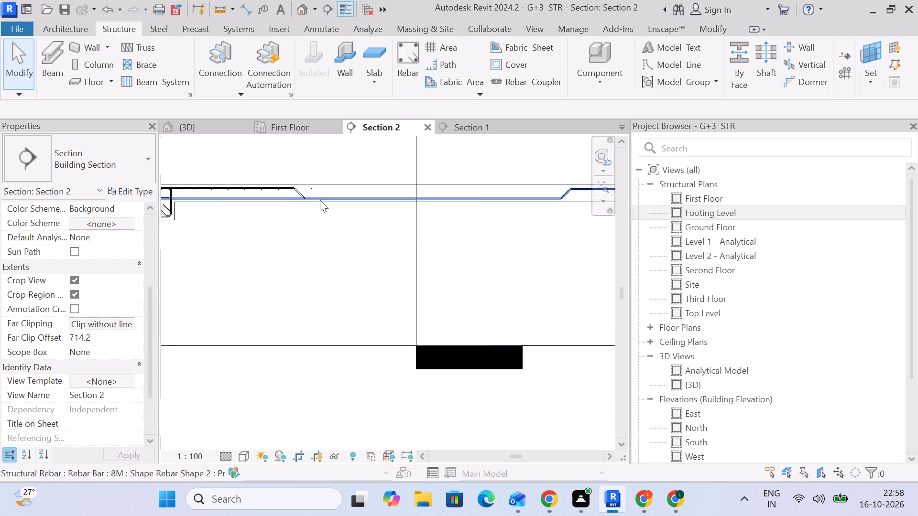
scroll(320, 200, up, 6)
ctrl+click(289, 184)
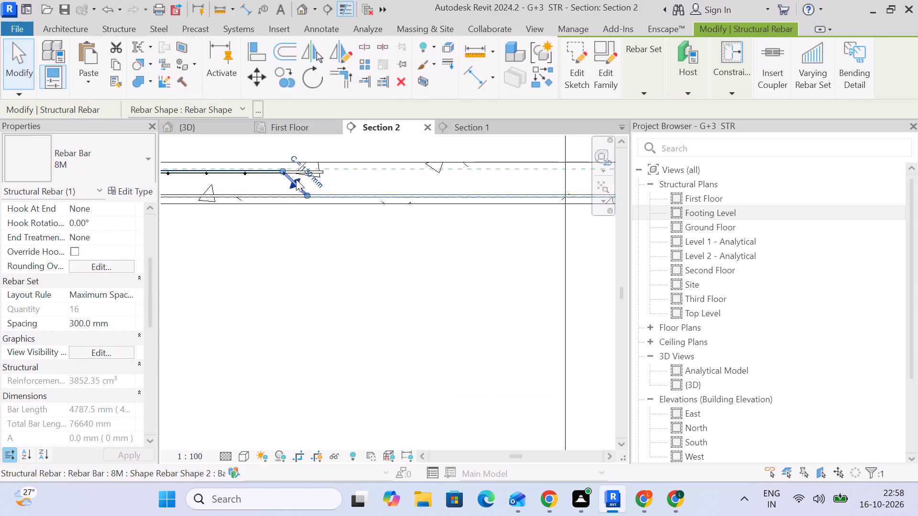
scroll(337, 165, up, 4)
ctrl+click(308, 182)
scroll(244, 187, up, 3)
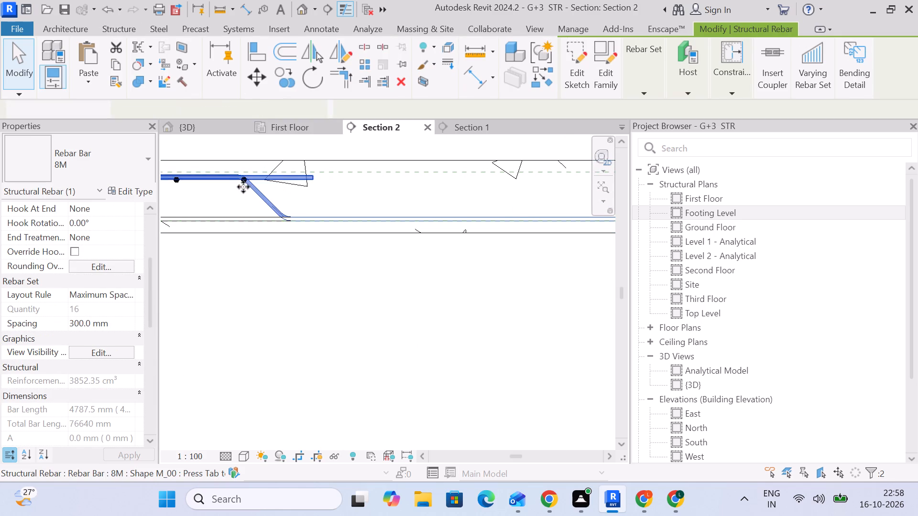
click(365, 289)
click(333, 181)
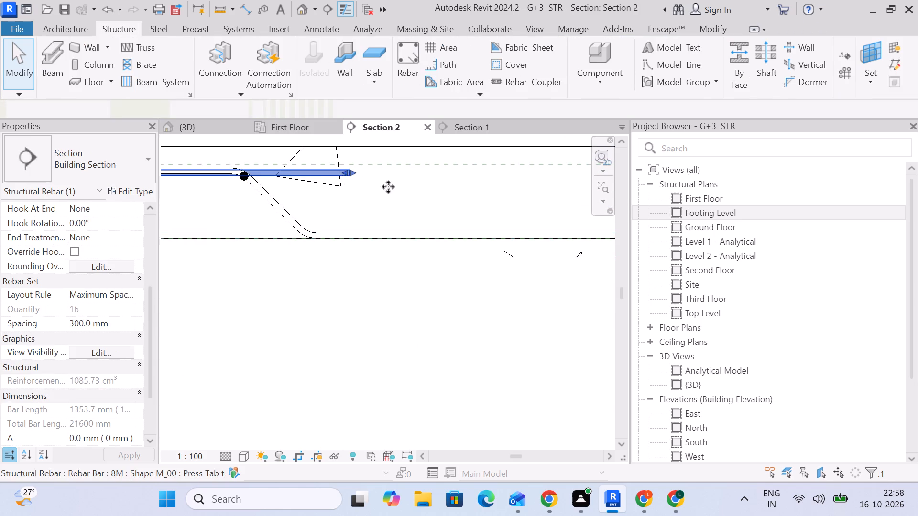
scroll(388, 187, down, 5)
scroll(484, 173, down, 4)
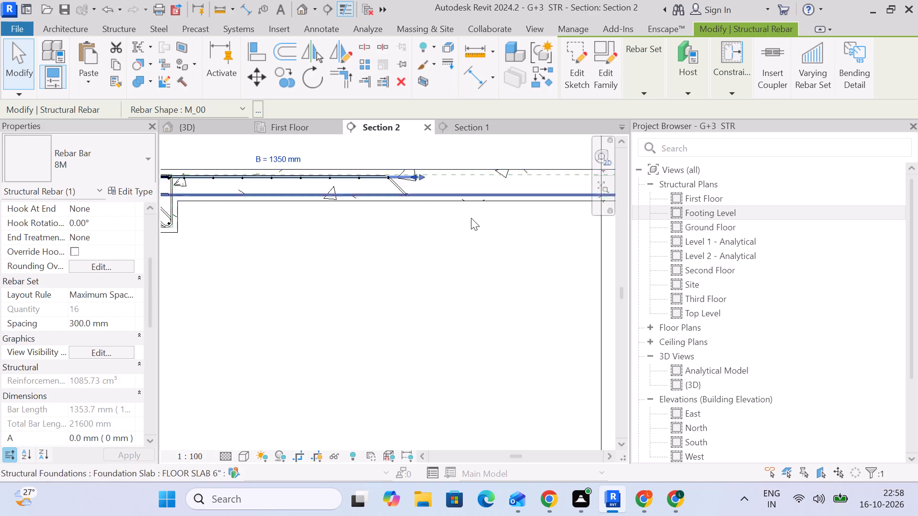
scroll(471, 239, down, 4)
middle_drag(471, 241, 381, 270)
click(464, 133)
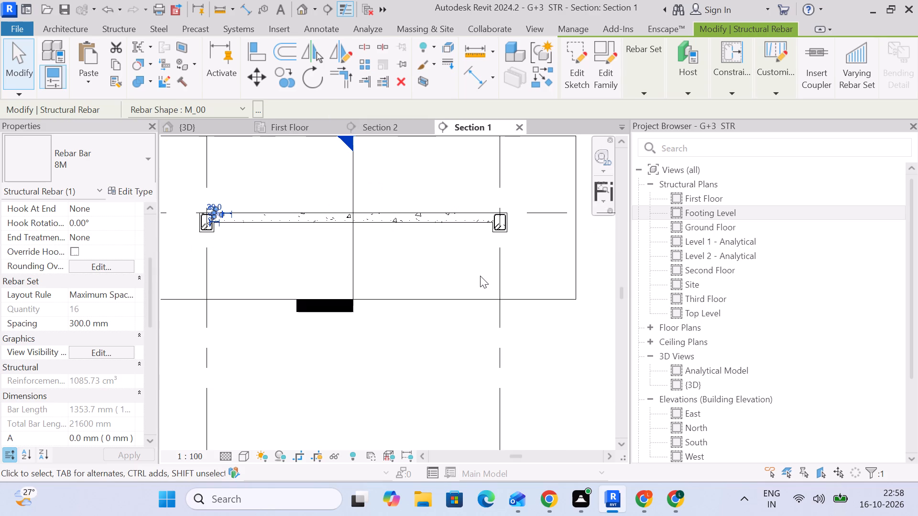
click(283, 132)
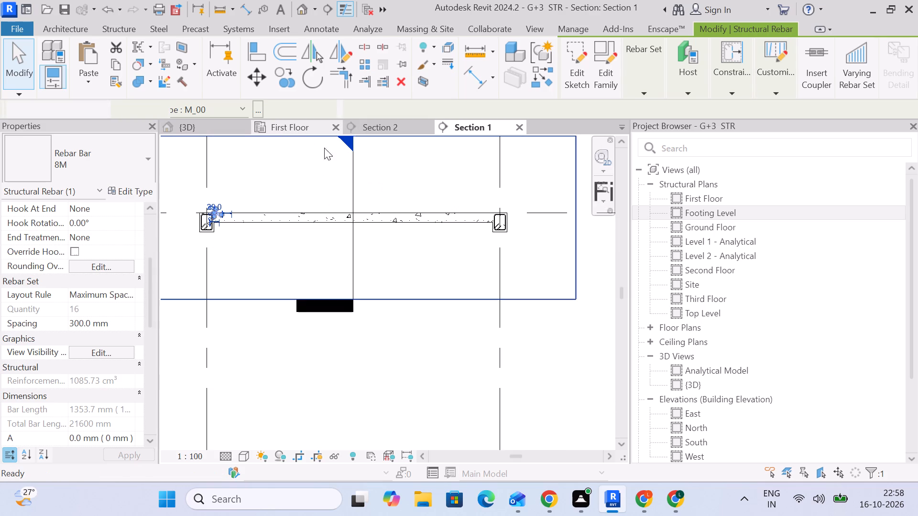
scroll(344, 212, up, 8)
scroll(345, 202, down, 2)
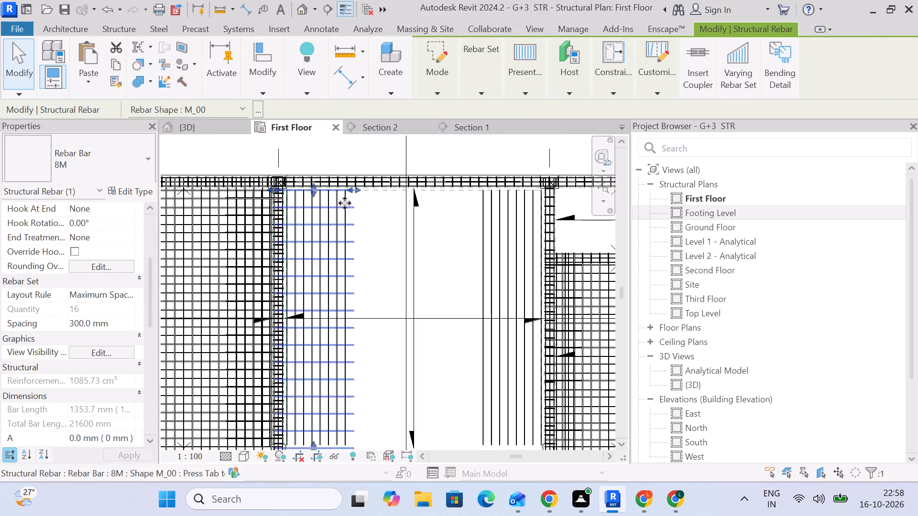
scroll(345, 203, down, 1)
middle_drag(345, 203, 340, 146)
click(362, 132)
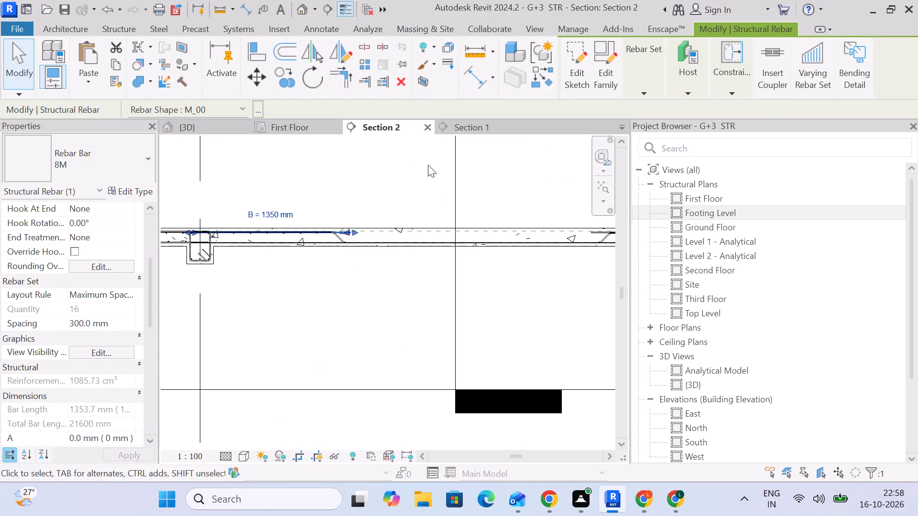
scroll(488, 232, down, 2)
middle_drag(486, 236, 406, 224)
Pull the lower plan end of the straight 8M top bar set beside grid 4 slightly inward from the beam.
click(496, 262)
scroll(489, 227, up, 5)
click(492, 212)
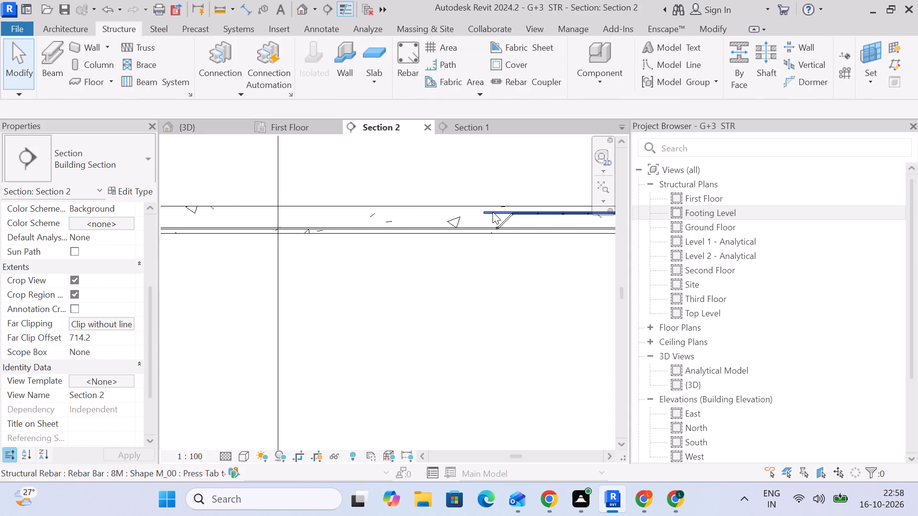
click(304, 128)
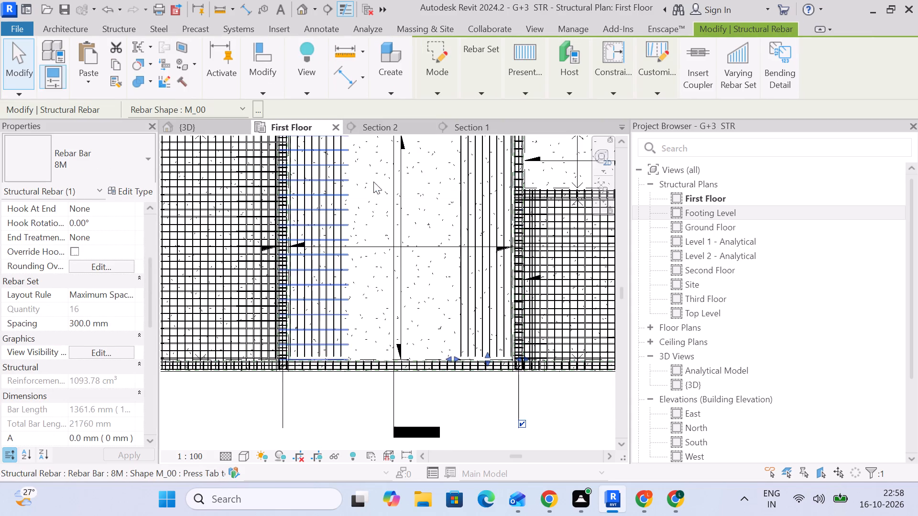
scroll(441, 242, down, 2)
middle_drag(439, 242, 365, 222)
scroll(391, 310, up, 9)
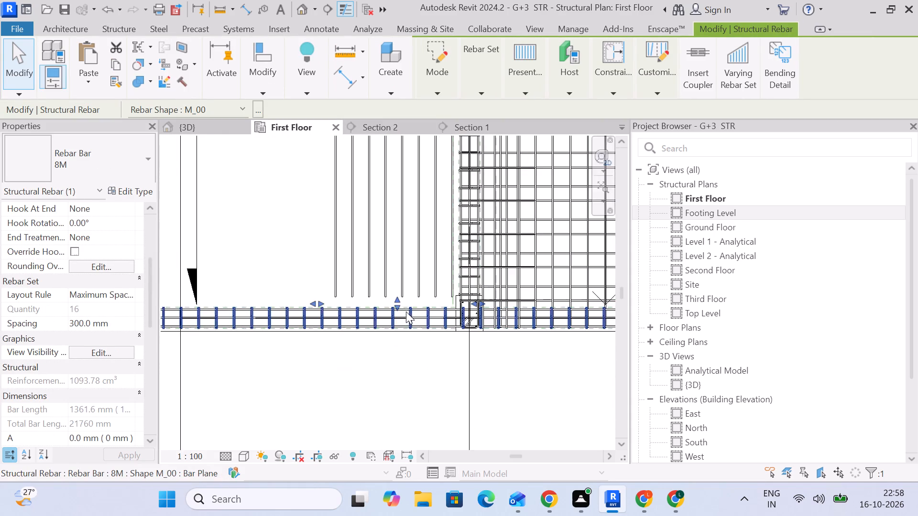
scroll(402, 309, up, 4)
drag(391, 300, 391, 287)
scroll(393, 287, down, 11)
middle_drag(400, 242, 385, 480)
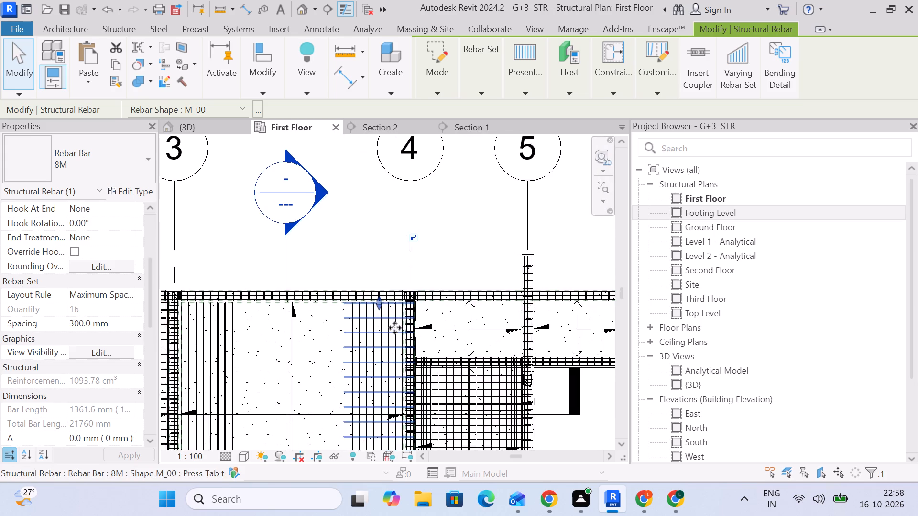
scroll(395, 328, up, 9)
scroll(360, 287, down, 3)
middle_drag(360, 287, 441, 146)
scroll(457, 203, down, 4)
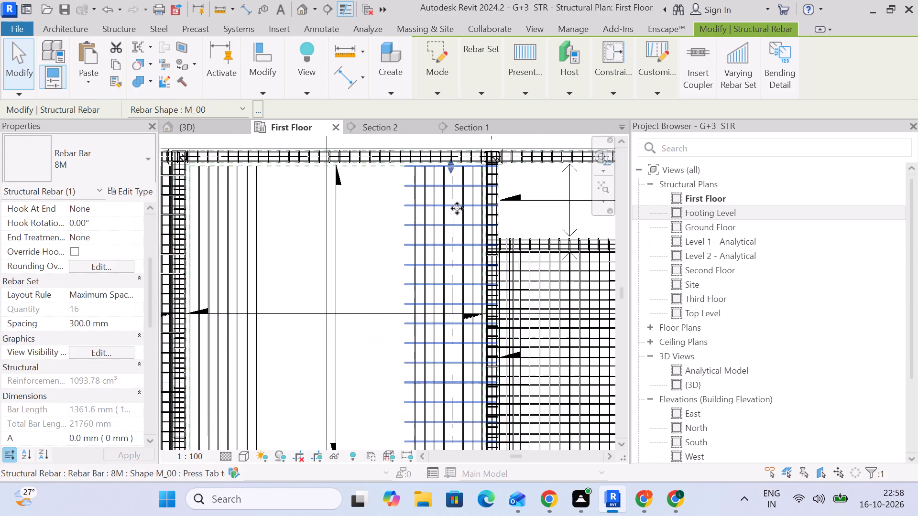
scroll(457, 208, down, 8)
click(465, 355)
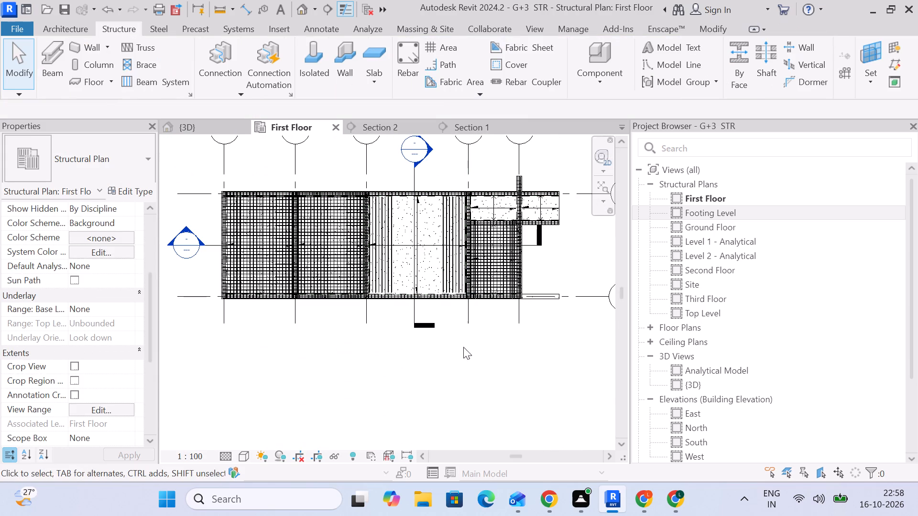
Show all structural rebar crossing the grid 3–4 bay unobscured in the First Floor, Analytical Model and {3D} views.
drag(449, 158, 392, 311)
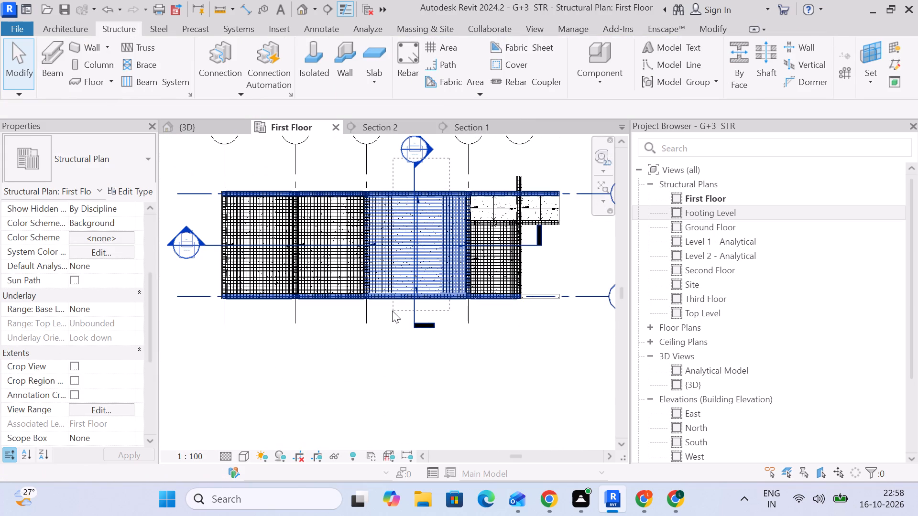
drag(392, 311, 391, 311)
click(599, 60)
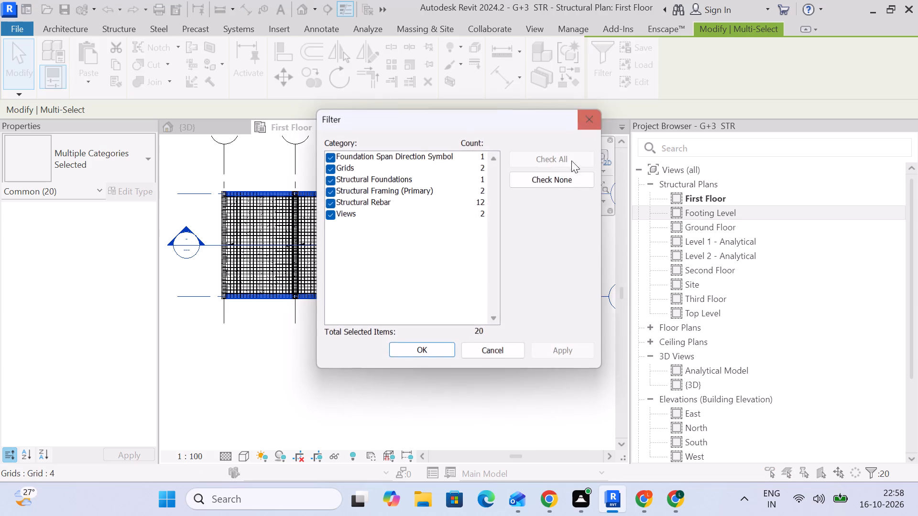
click(569, 180)
click(330, 204)
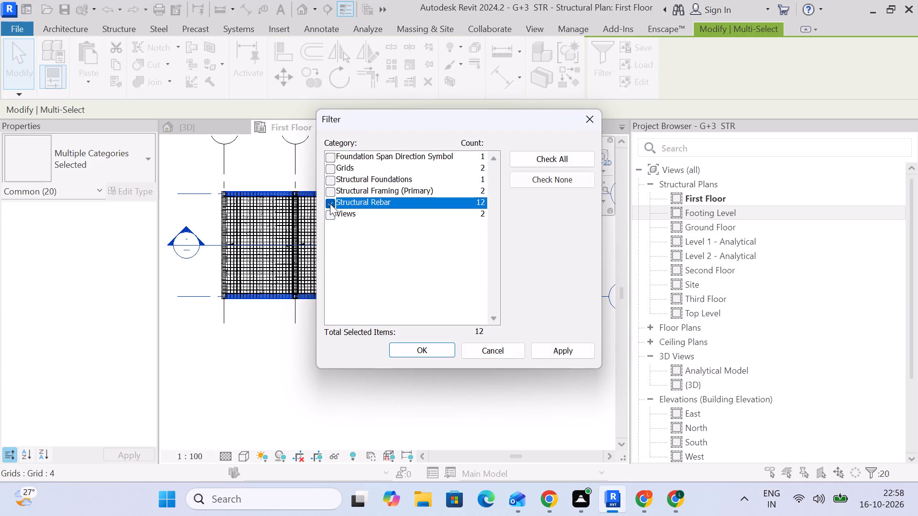
click(430, 346)
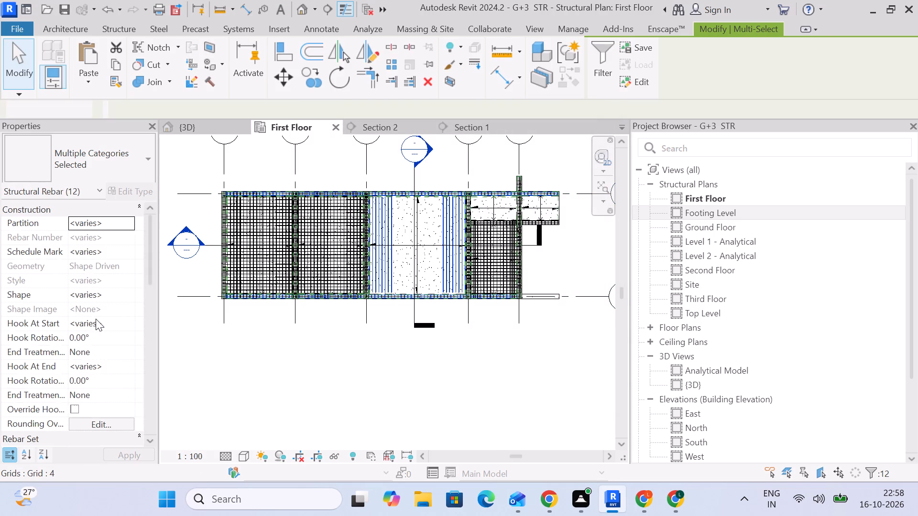
scroll(102, 322, down, 3)
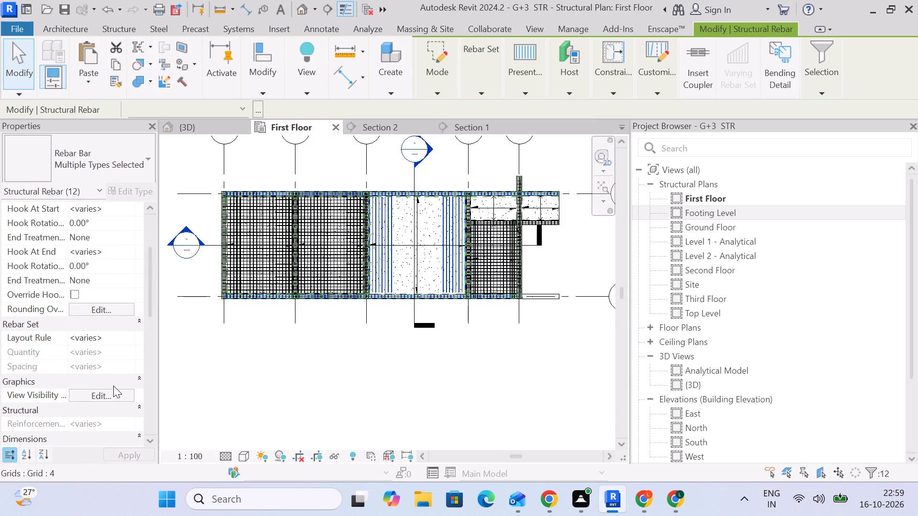
click(113, 394)
click(576, 192)
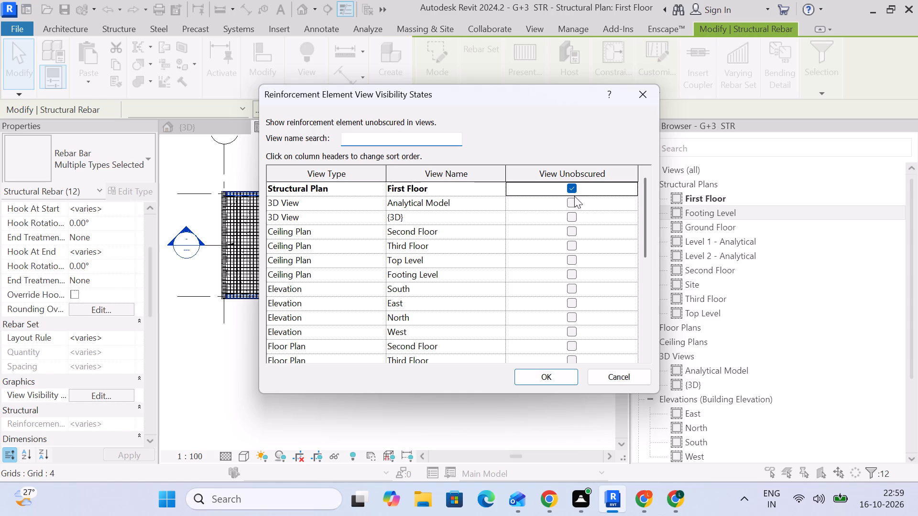
click(573, 203)
click(575, 220)
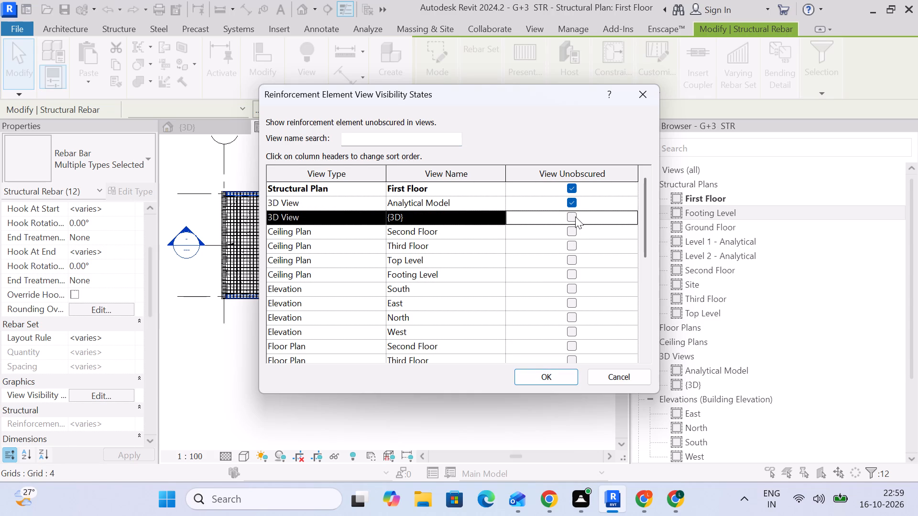
click(574, 216)
click(549, 375)
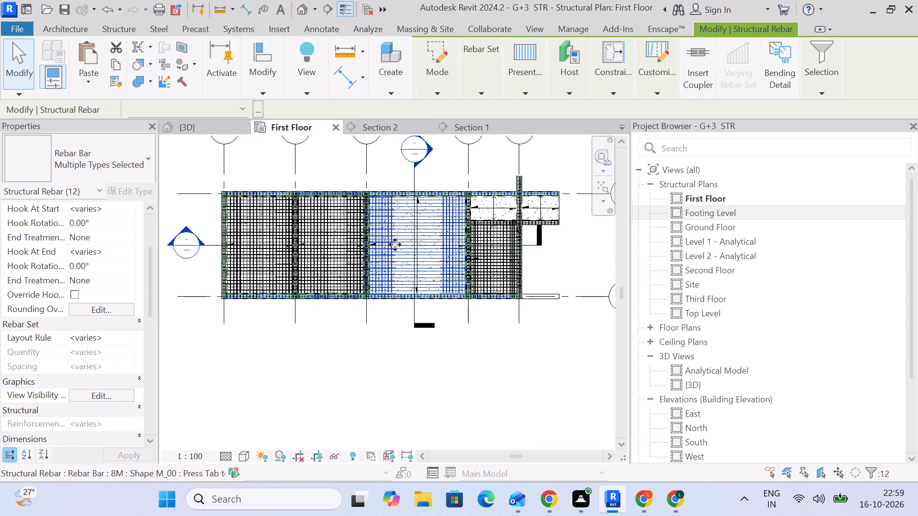
Pull the lower plan end of the straight 8M top bar set beside grid 4 inward to stagger it with the bent-up bars.
click(419, 372)
scroll(443, 261, up, 7)
scroll(452, 339, up, 10)
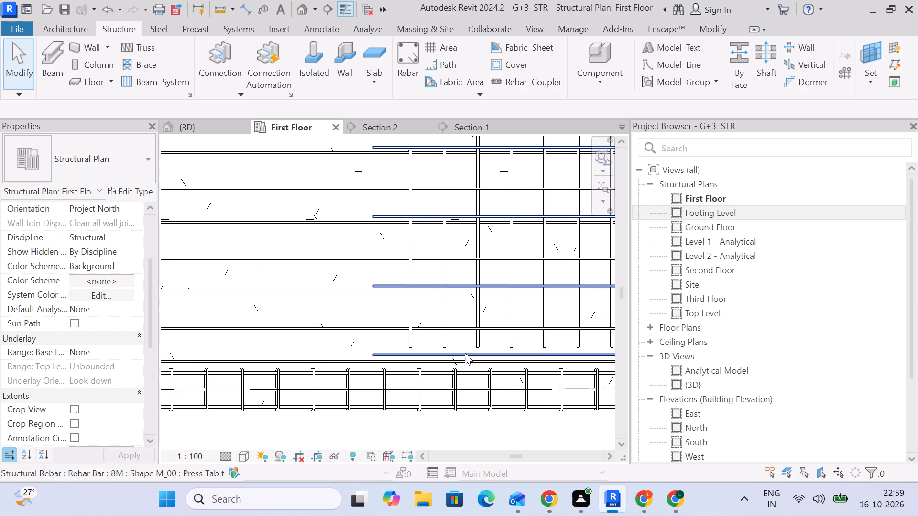
click(465, 353)
scroll(532, 367, down, 3)
middle_drag(534, 367, 501, 364)
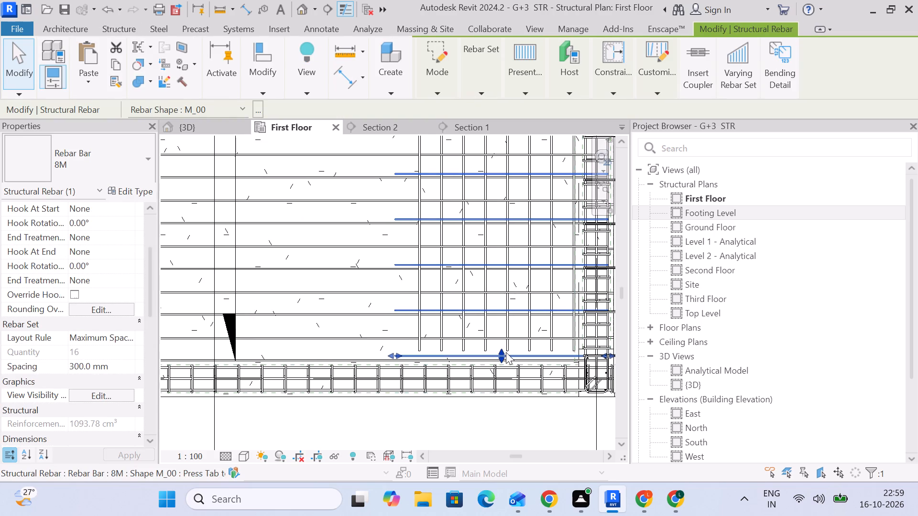
drag(503, 353, 506, 338)
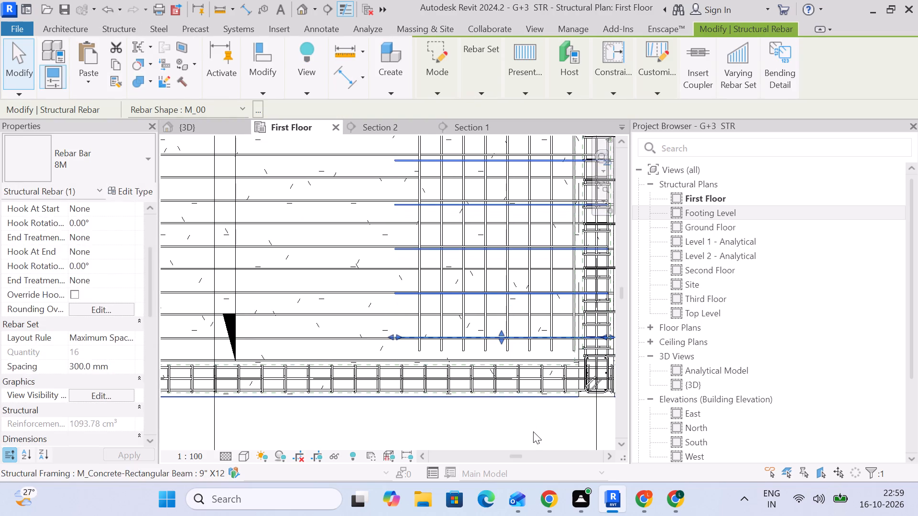
click(533, 431)
Extend both ends of the straight 12M bar set beside grid 4 into the beams bounding the slab.
click(533, 349)
scroll(531, 349, down, 1)
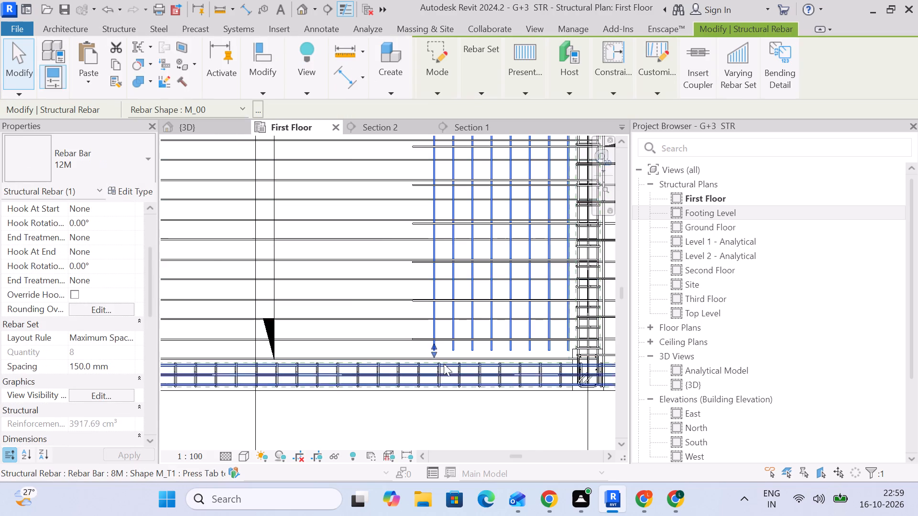
scroll(434, 354, up, 2)
drag(433, 348, 433, 393)
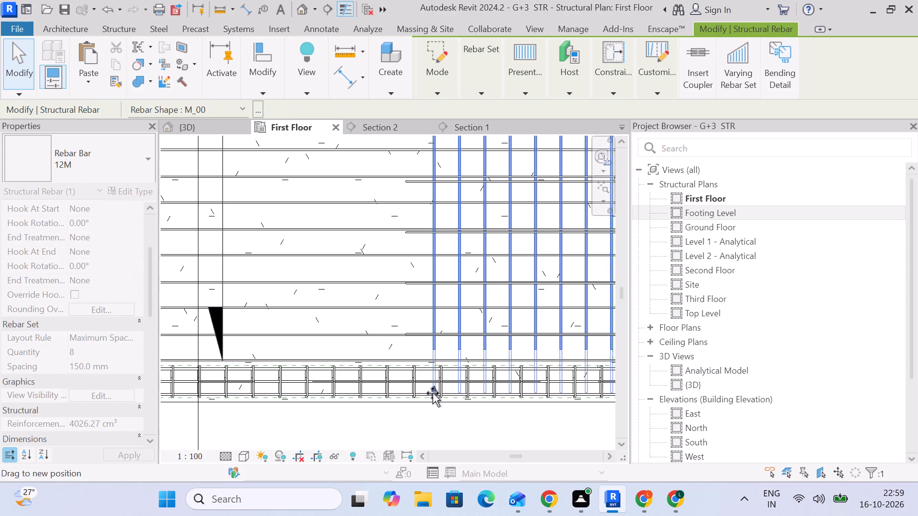
drag(433, 393, 434, 398)
scroll(437, 397, down, 12)
scroll(475, 240, up, 11)
drag(388, 242, 385, 214)
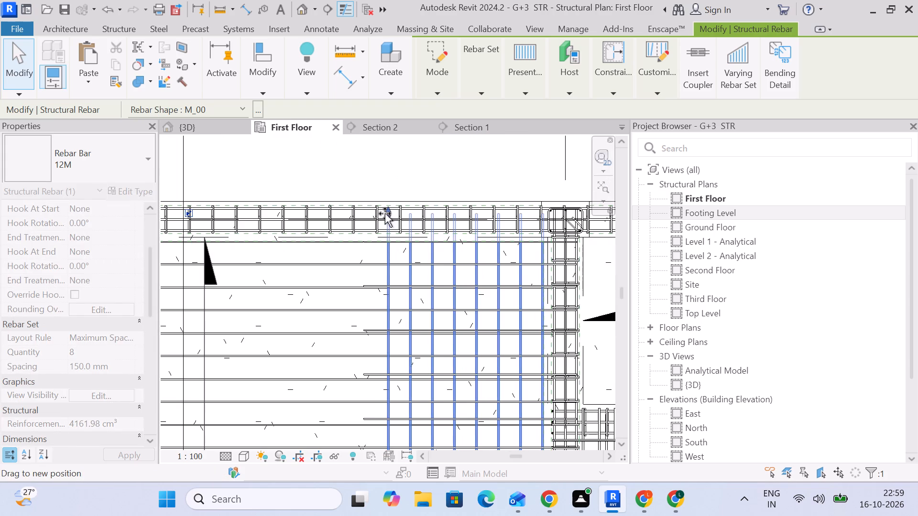
drag(385, 214, 385, 212)
scroll(385, 214, down, 11)
middle_drag(385, 246, 387, 163)
Extend both ends of the straight 12M bar set beside grid 3 into the beams bounding the slab.
click(298, 351)
scroll(306, 283, up, 6)
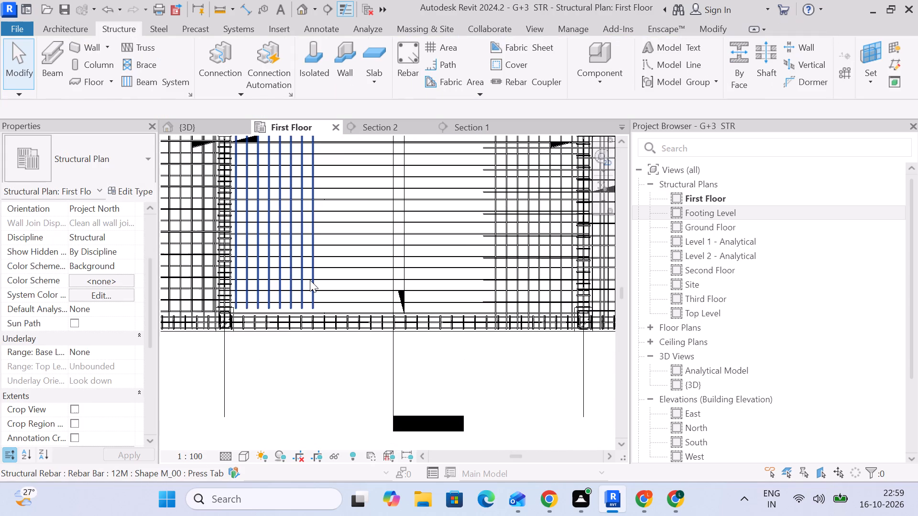
click(310, 280)
middle_drag(304, 322, 378, 263)
scroll(378, 263, up, 1)
scroll(316, 308, up, 4)
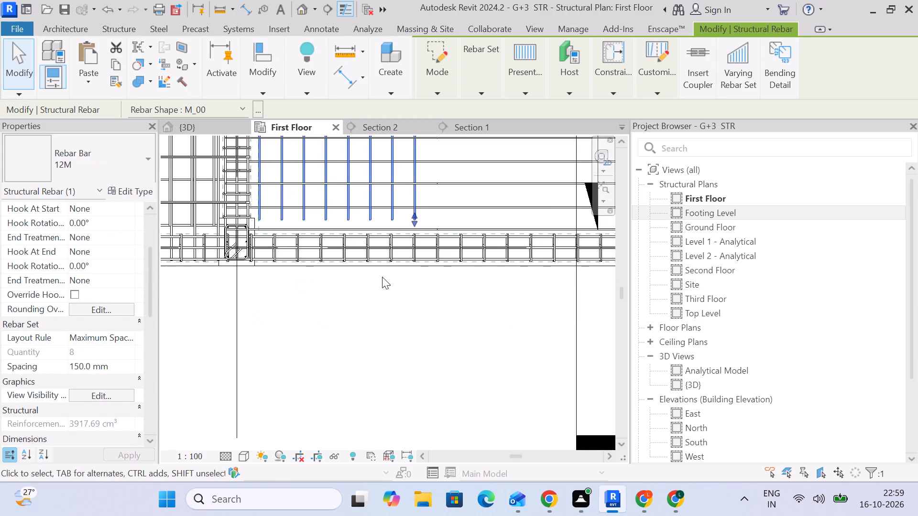
scroll(393, 254, up, 2)
drag(419, 211, 421, 257)
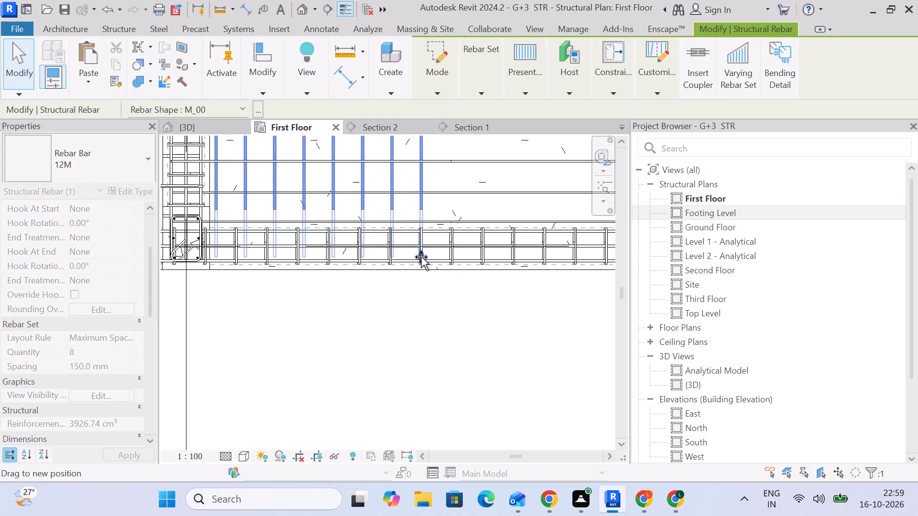
drag(421, 257, 423, 260)
scroll(424, 258, down, 12)
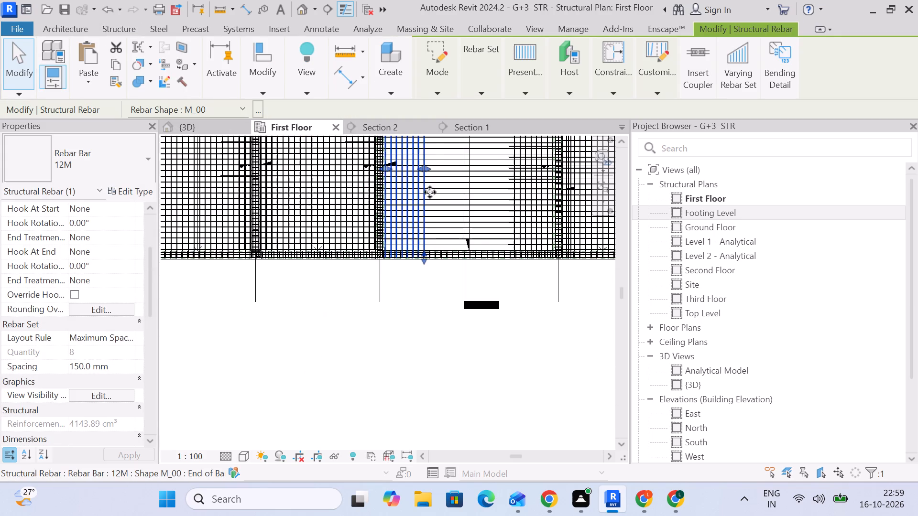
middle_drag(426, 211, 408, 377)
scroll(388, 242, up, 11)
drag(445, 264, 448, 233)
scroll(448, 233, down, 5)
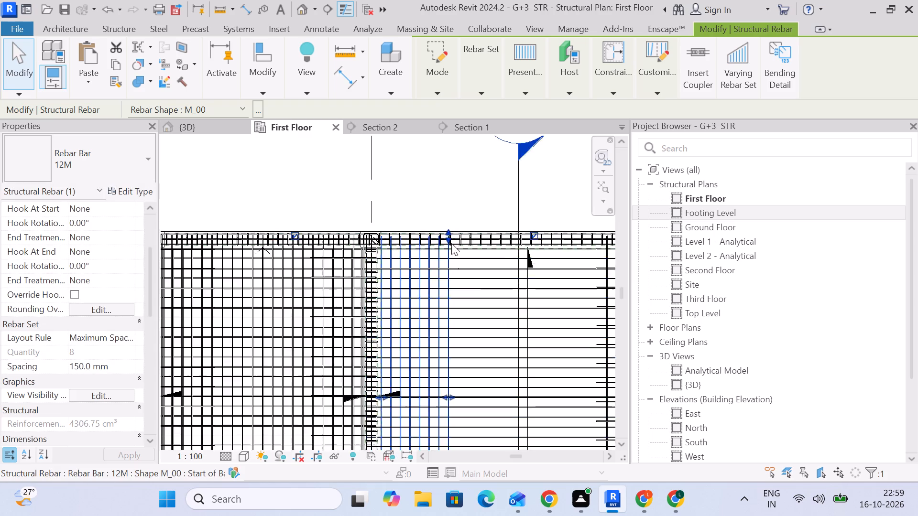
scroll(451, 243, down, 6)
middle_drag(486, 298, 393, 203)
click(362, 407)
scroll(512, 287, up, 4)
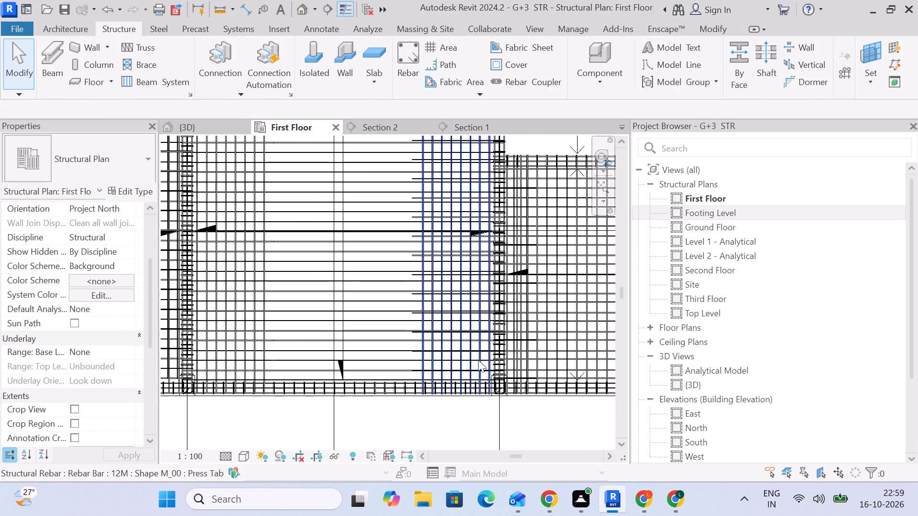
Pull the upper plan end of the straight 8M top bar set beside grid 4 inward to stagger it with the bent-up bars.
scroll(476, 374, up, 5)
click(472, 371)
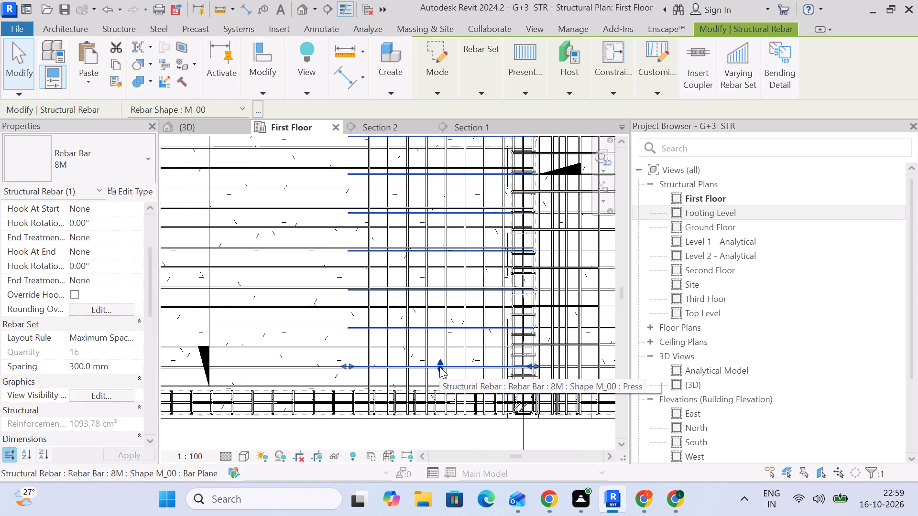
scroll(444, 367, down, 6)
middle_drag(457, 261, 440, 410)
scroll(423, 262, up, 11)
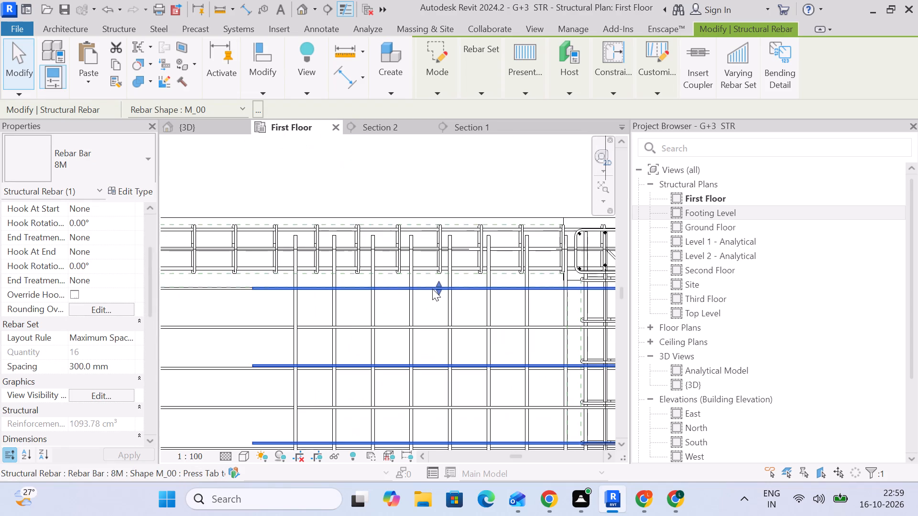
drag(437, 289, 443, 324)
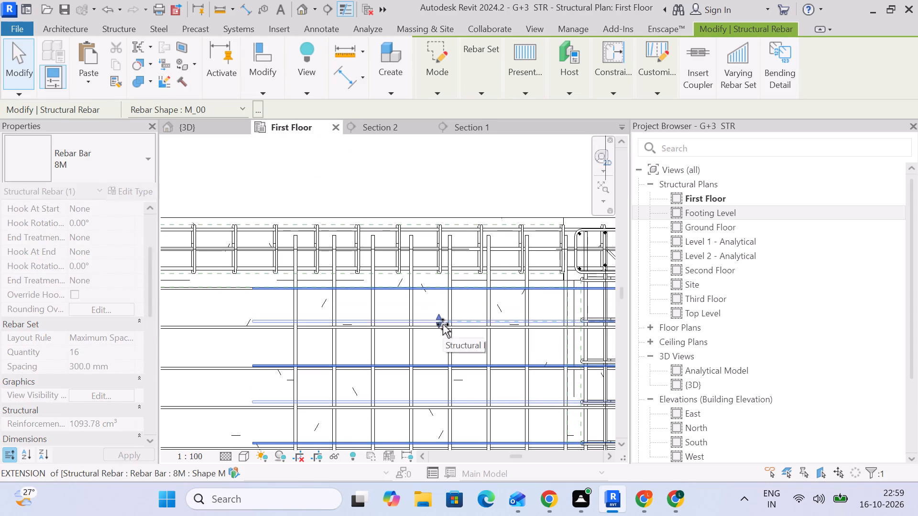
drag(443, 324, 443, 326)
drag(439, 322, 441, 329)
scroll(442, 331, down, 5)
middle_drag(442, 334, 479, 249)
scroll(492, 289, down, 9)
middle_drag(487, 314, 496, 295)
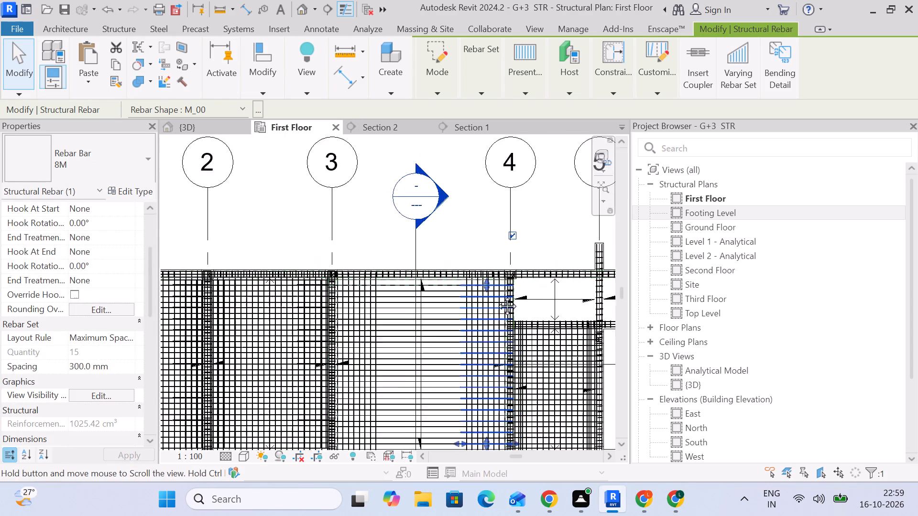
middle_drag(496, 295, 553, 161)
scroll(534, 321, up, 5)
scroll(575, 266, up, 5)
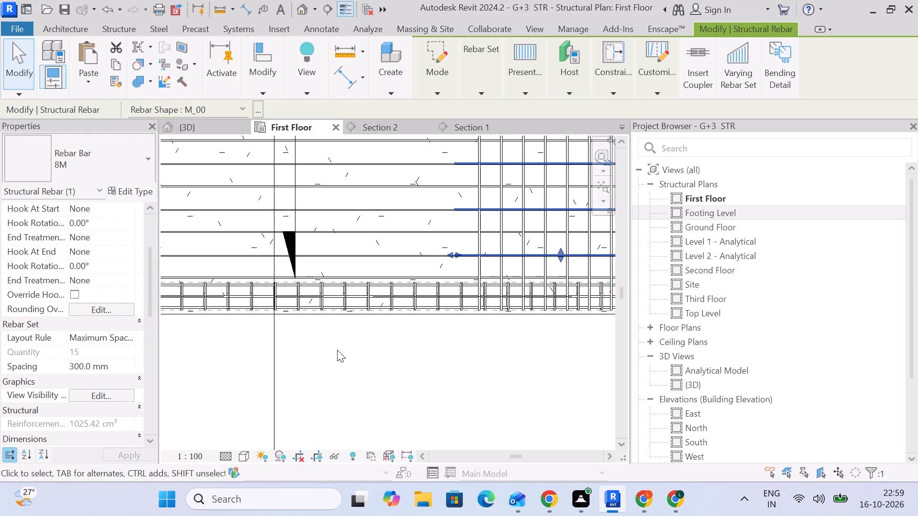
click(337, 350)
Examine how the straight and bent-up 8M bar sets beside grid 3 are staggered in the First Floor plan.
scroll(266, 332, down, 2)
middle_drag(262, 331, 588, 327)
scroll(470, 272, up, 3)
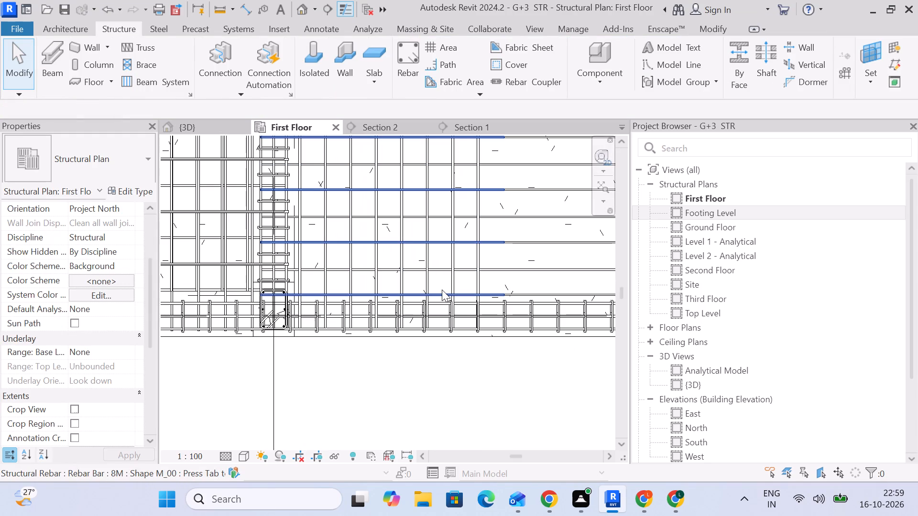
click(442, 290)
click(531, 289)
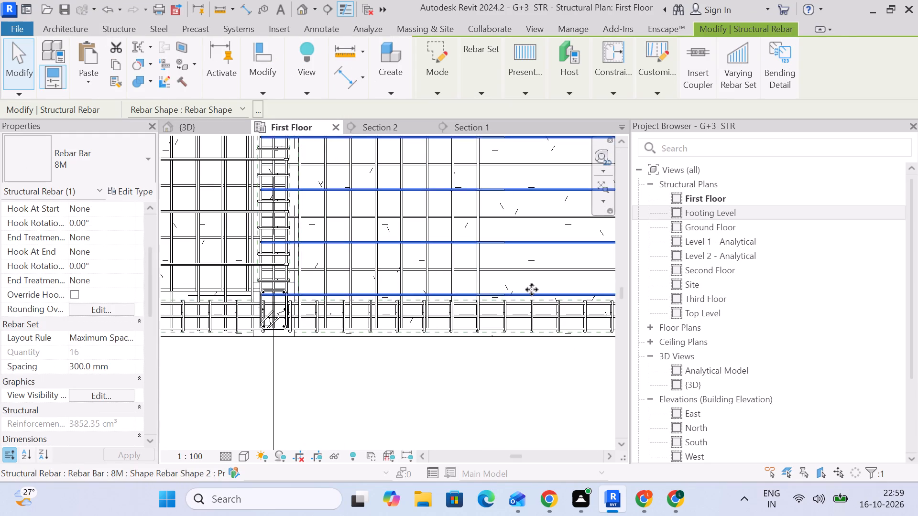
click(526, 282)
click(488, 375)
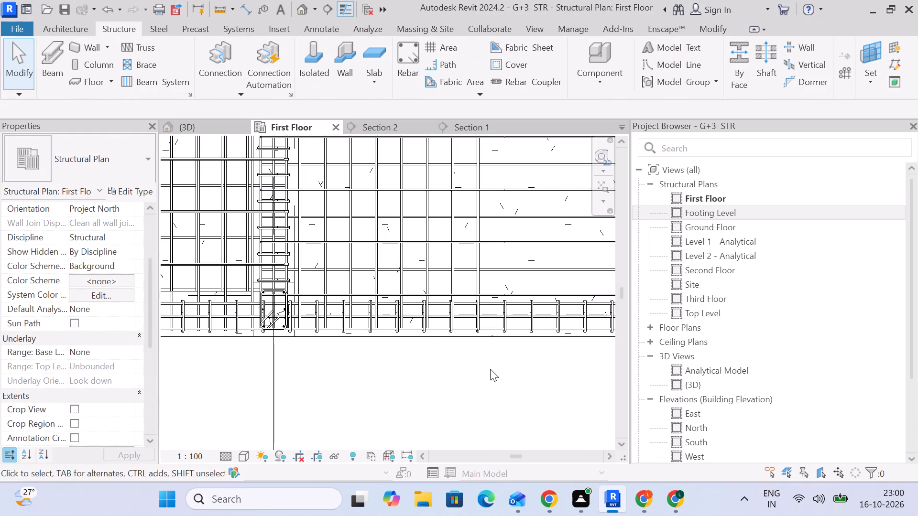
scroll(490, 280, down, 4)
middle_drag(490, 281, 473, 294)
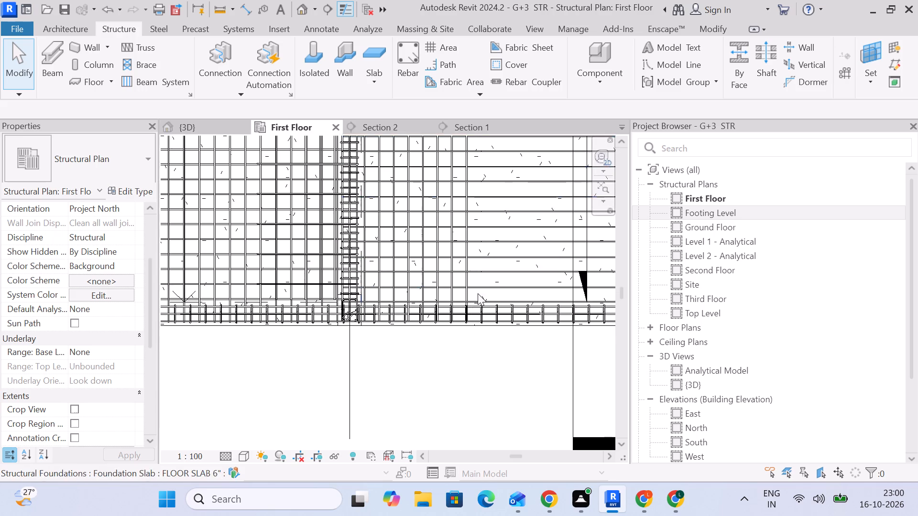
scroll(482, 291, down, 9)
middle_drag(532, 247, 489, 268)
scroll(489, 268, up, 5)
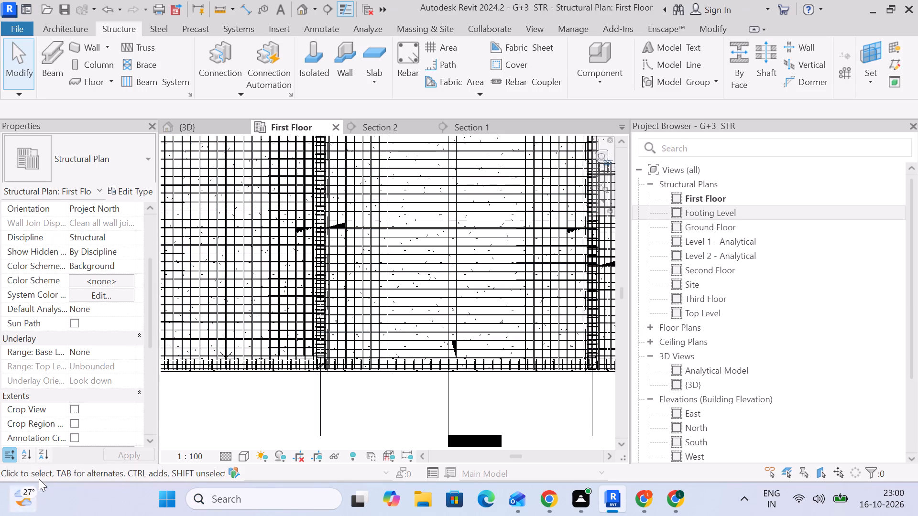
Open Section 2 and examine the bent-up and straight top bars at the slab's ends.
click(396, 131)
scroll(509, 201, down, 4)
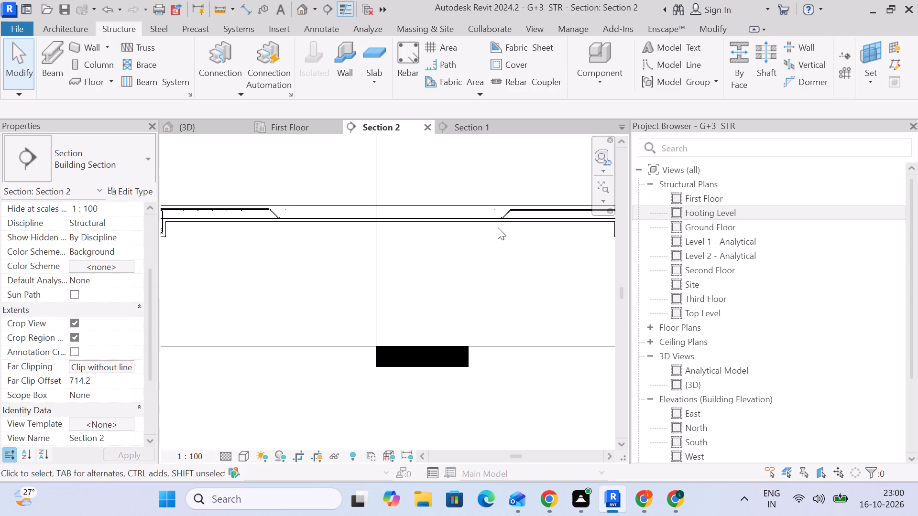
scroll(500, 221, up, 1)
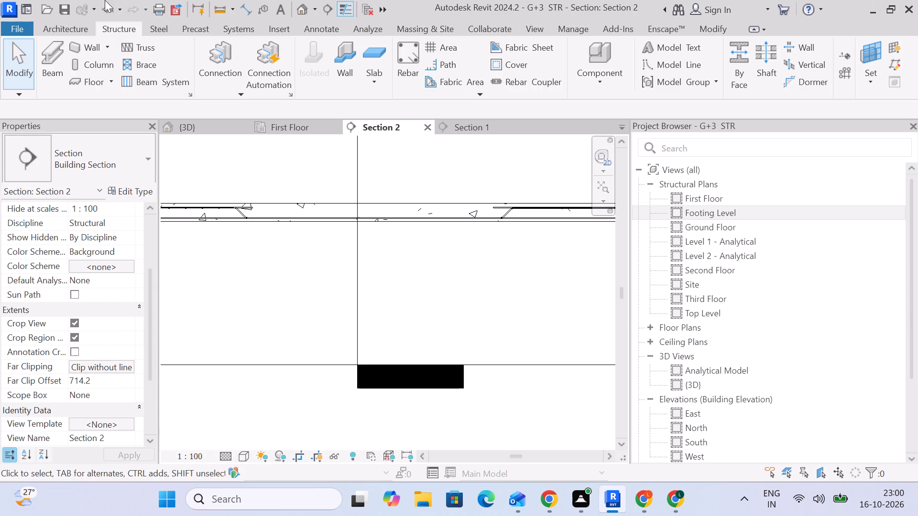
scroll(285, 221, up, 4)
scroll(225, 201, up, 6)
middle_drag(225, 216, 380, 163)
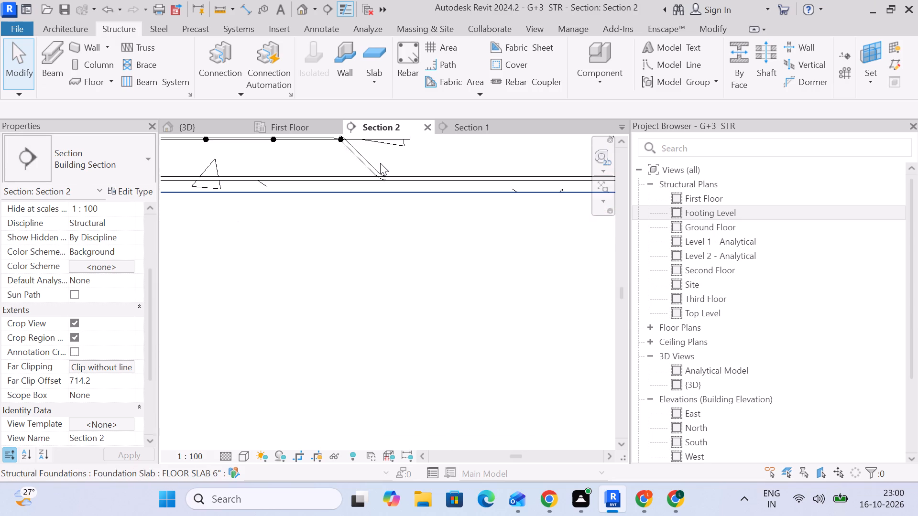
scroll(380, 163, down, 5)
scroll(355, 161, up, 4)
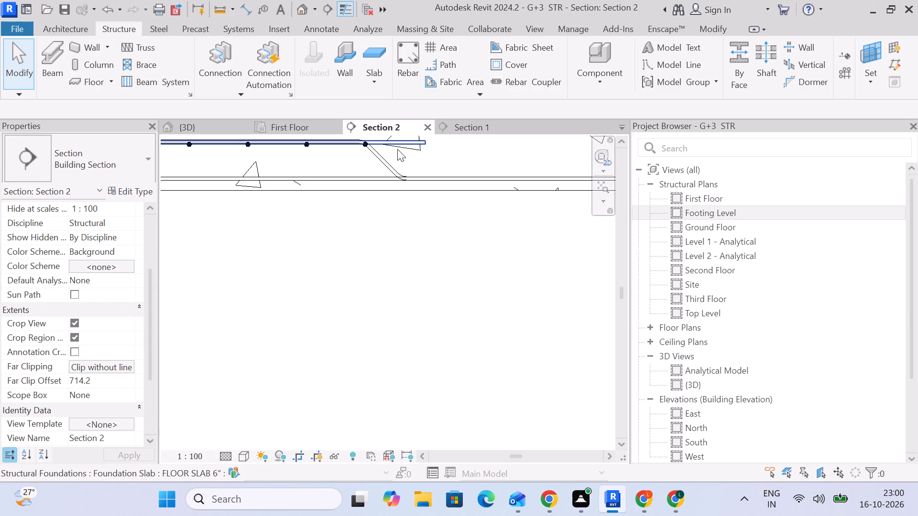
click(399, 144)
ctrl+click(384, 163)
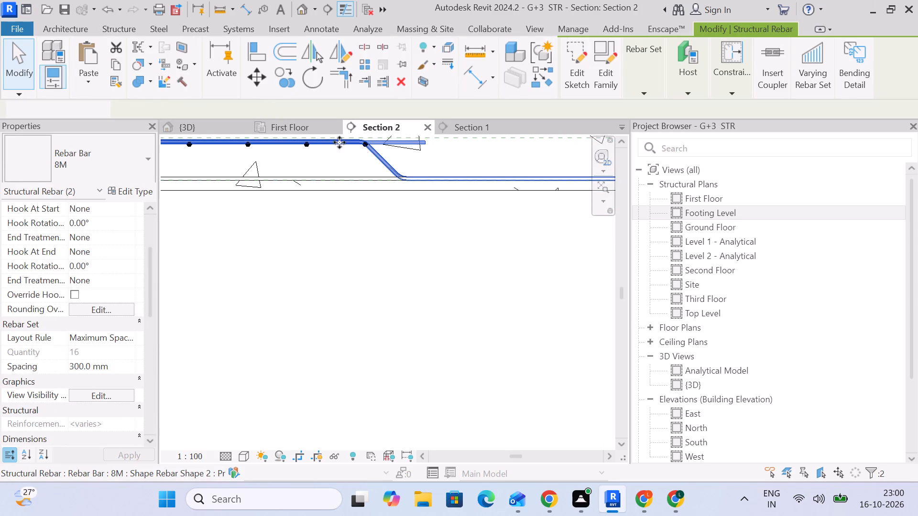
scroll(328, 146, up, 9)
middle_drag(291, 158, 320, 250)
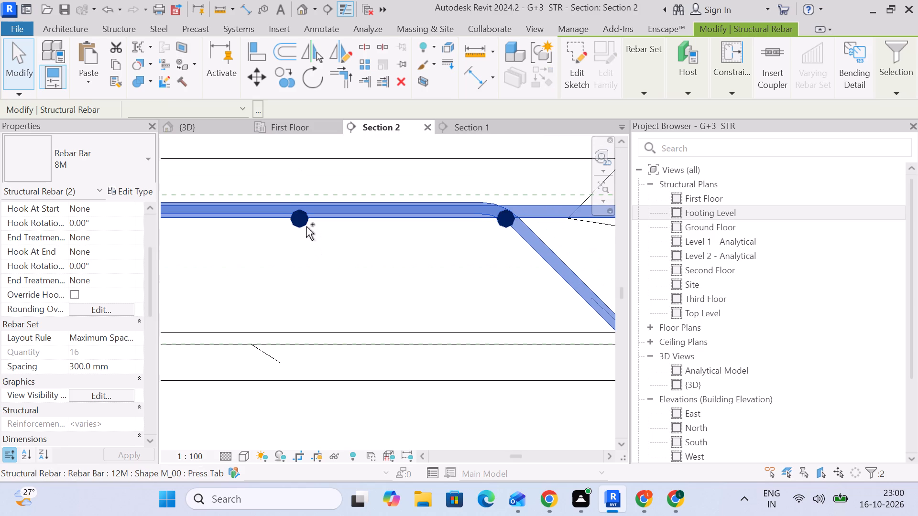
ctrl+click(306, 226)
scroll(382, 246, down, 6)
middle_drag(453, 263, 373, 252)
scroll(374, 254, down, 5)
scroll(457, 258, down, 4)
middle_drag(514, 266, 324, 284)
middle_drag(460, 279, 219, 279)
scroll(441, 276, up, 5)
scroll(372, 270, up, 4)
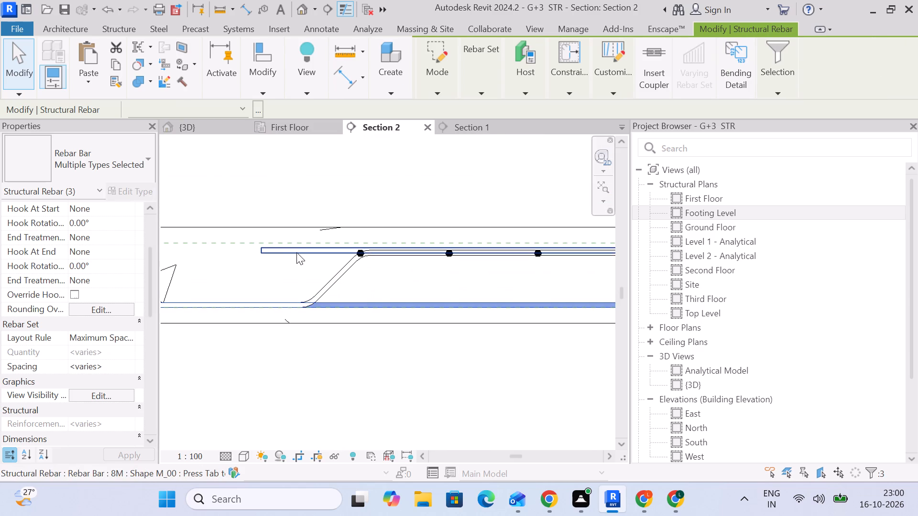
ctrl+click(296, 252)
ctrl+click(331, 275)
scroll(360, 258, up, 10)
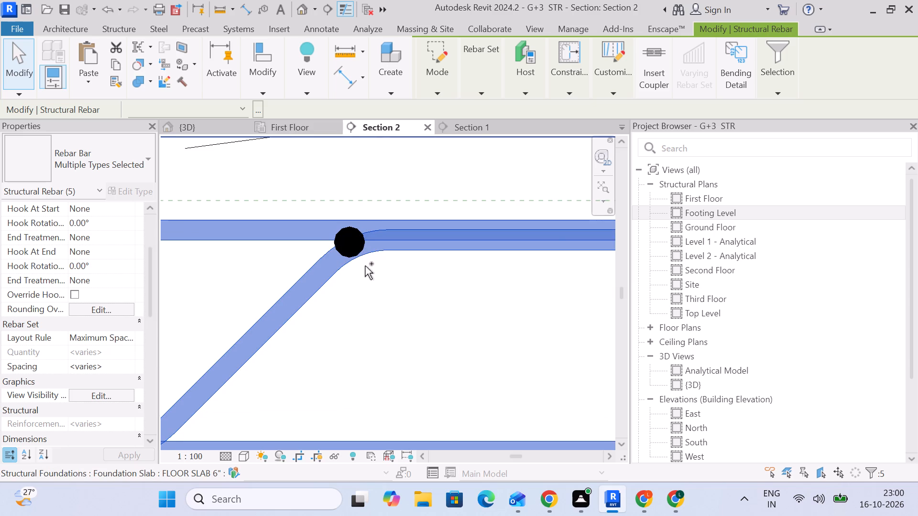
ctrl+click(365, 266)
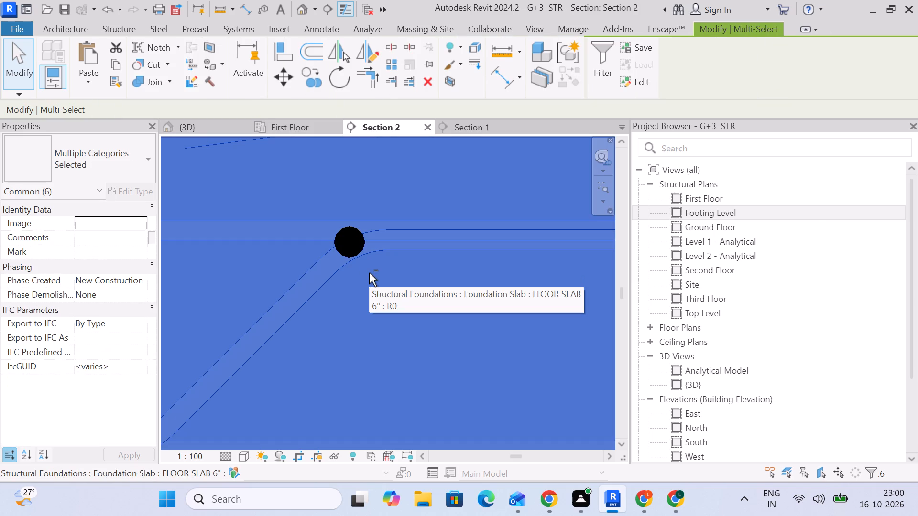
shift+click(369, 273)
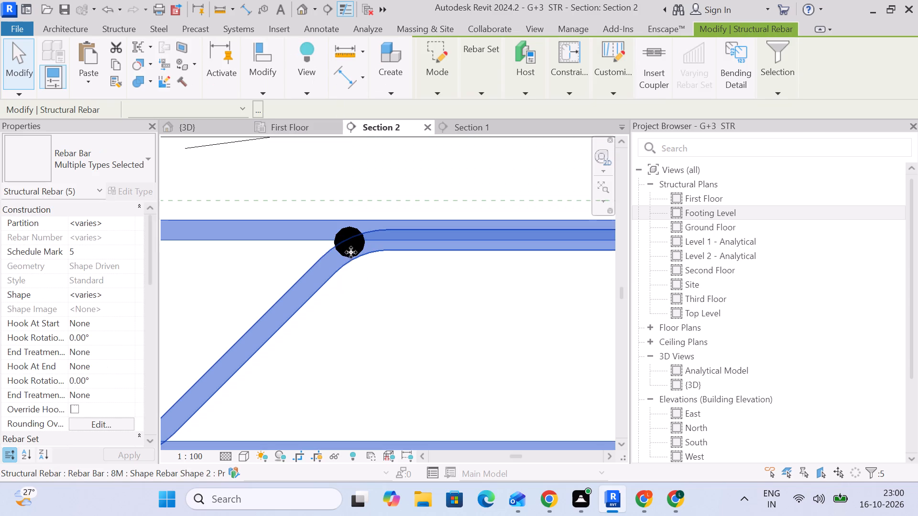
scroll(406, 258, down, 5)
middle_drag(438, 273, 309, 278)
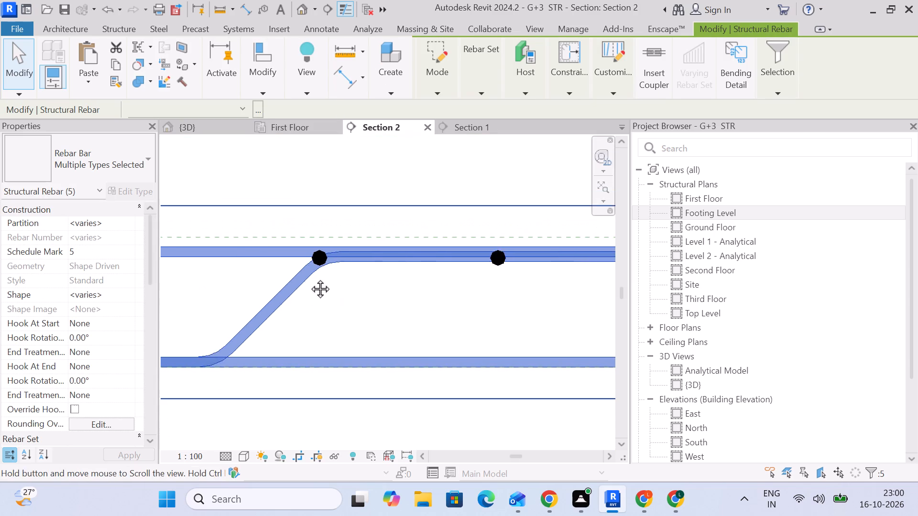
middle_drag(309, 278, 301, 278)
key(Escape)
In Section 2, lower the 12M bar set at the slab's right end to about 85 mm below the slab top.
scroll(250, 256, up, 4)
click(250, 256)
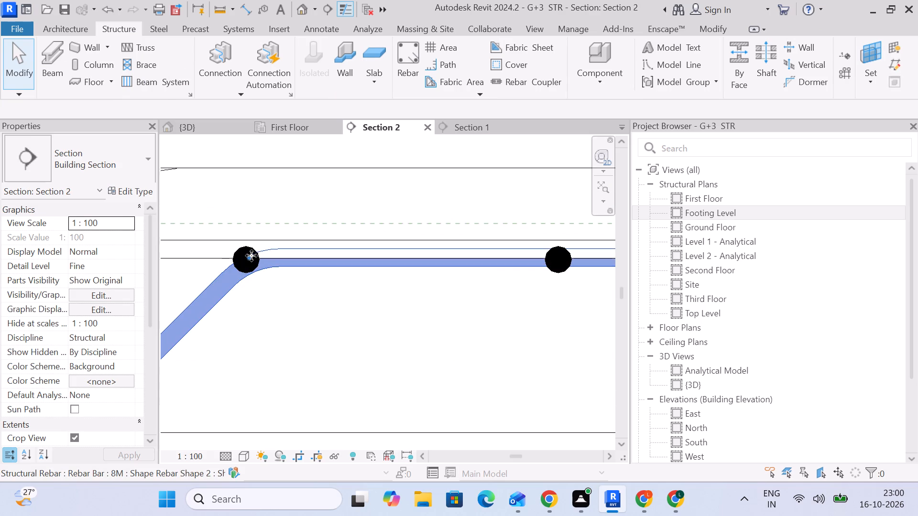
key(Escape)
scroll(240, 253, up, 5)
click(237, 247)
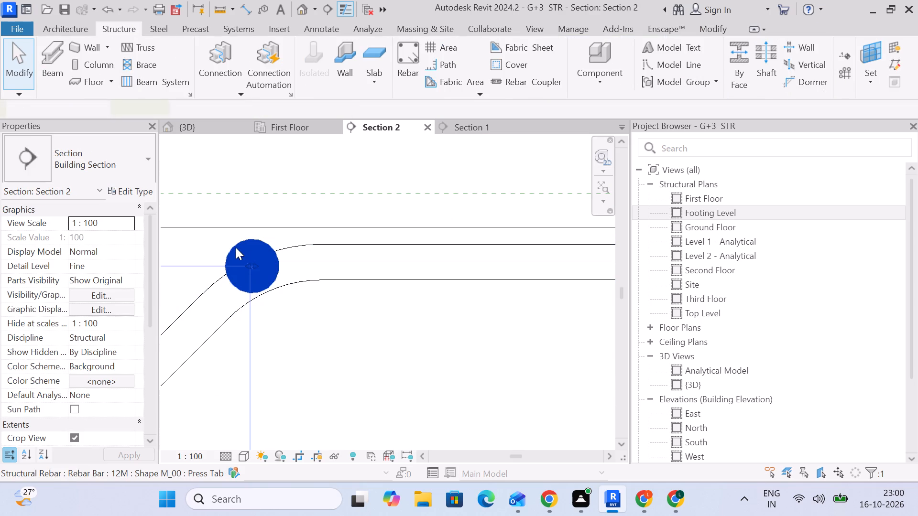
key(Down)
key(Down)
key(Down)
drag(235, 247, 297, 321)
key(Down)
scroll(299, 322, down, 5)
drag(299, 322, 303, 335)
scroll(300, 325, up, 1)
key(Down)
key(Down)
key(Down)
key(Down)
key(Down)
key(Down)
key(Down)
key(Down)
key(Down)
key(Down)
key(Down)
key(Down)
key(Down)
key(Down)
key(Down)
key(Down)
key(Down)
key(Down)
key(Down)
key(Down)
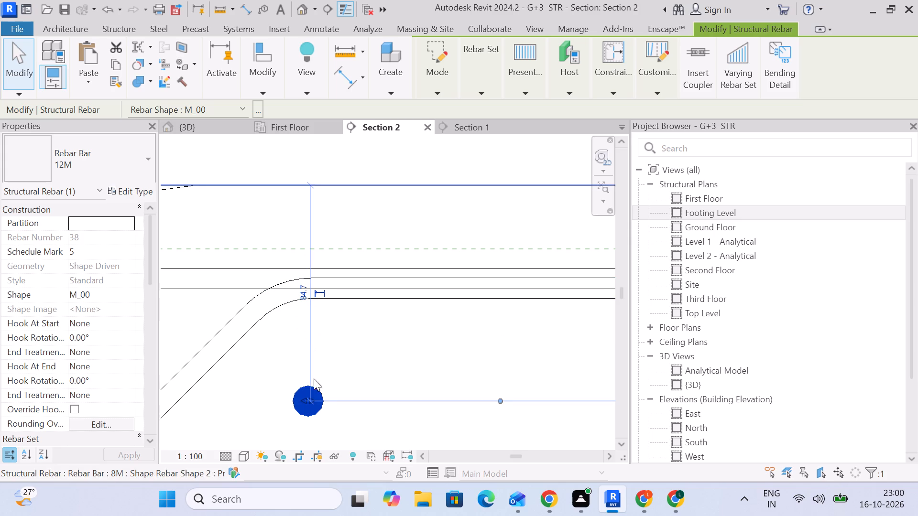
Raise the same 12M bar set back toward the bent-up bars, to about 66 mm below the slab top.
drag(306, 401, 308, 348)
drag(307, 396, 309, 361)
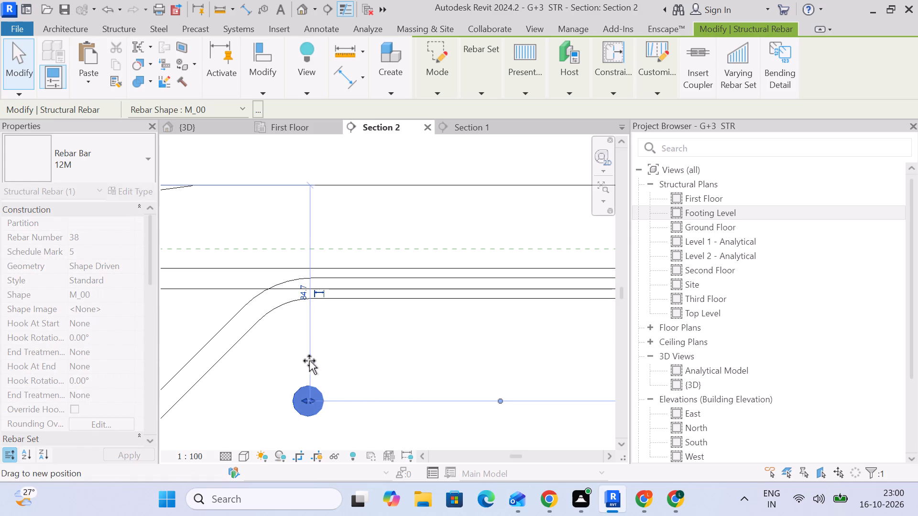
drag(309, 361, 307, 365)
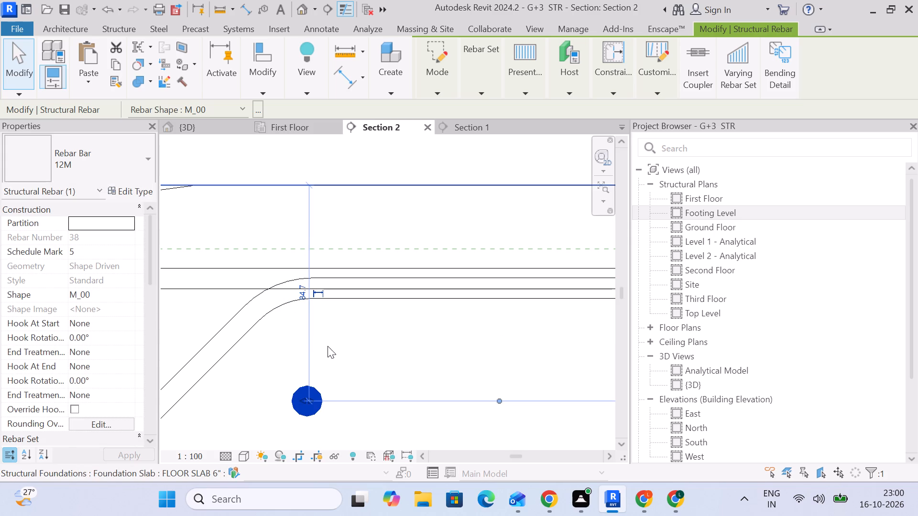
key(Up)
key(Up)
key(Up)
key(Up)
key(Up)
key(Up)
key(Up)
key(Up)
key(Up)
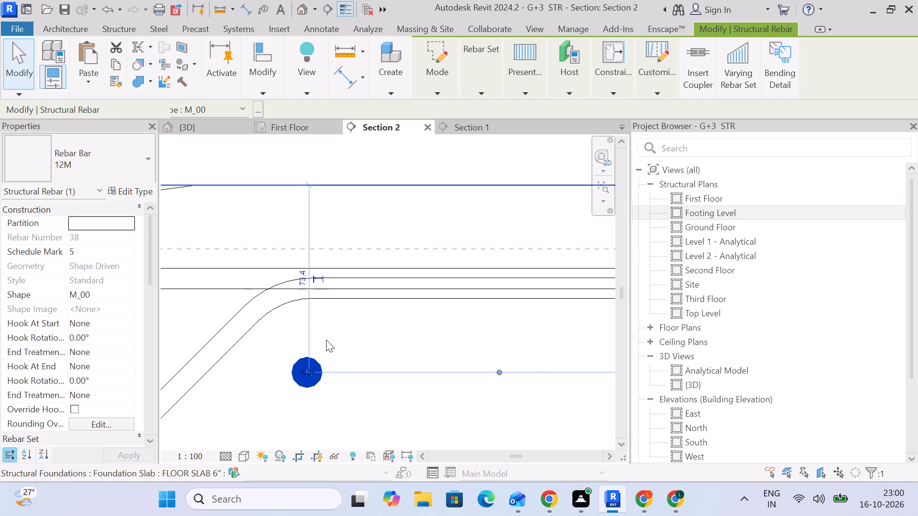
key(Up)
scroll(326, 340, down, 12)
key(Up)
key(Up)
key(Up)
key(Up)
drag(331, 335, 378, 350)
key(Up)
drag(395, 350, 454, 349)
key(Up)
scroll(443, 349, down, 3)
key(Up)
key(Up)
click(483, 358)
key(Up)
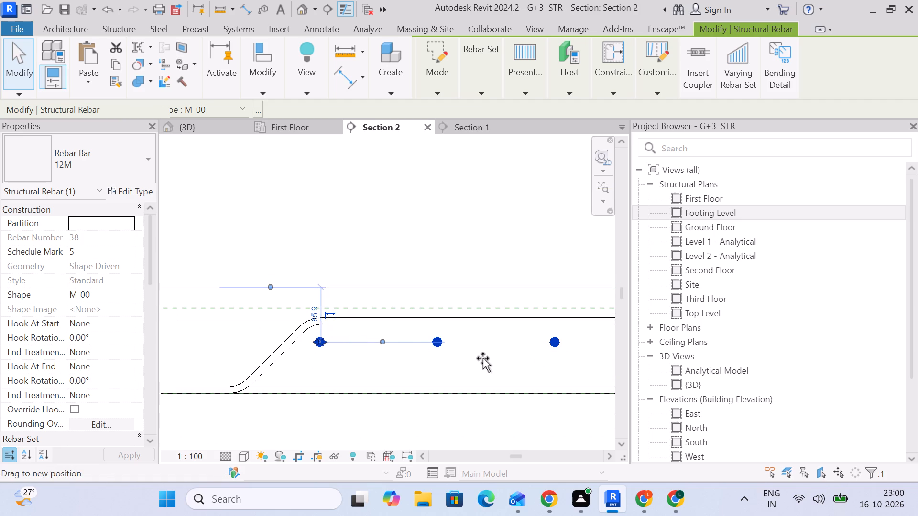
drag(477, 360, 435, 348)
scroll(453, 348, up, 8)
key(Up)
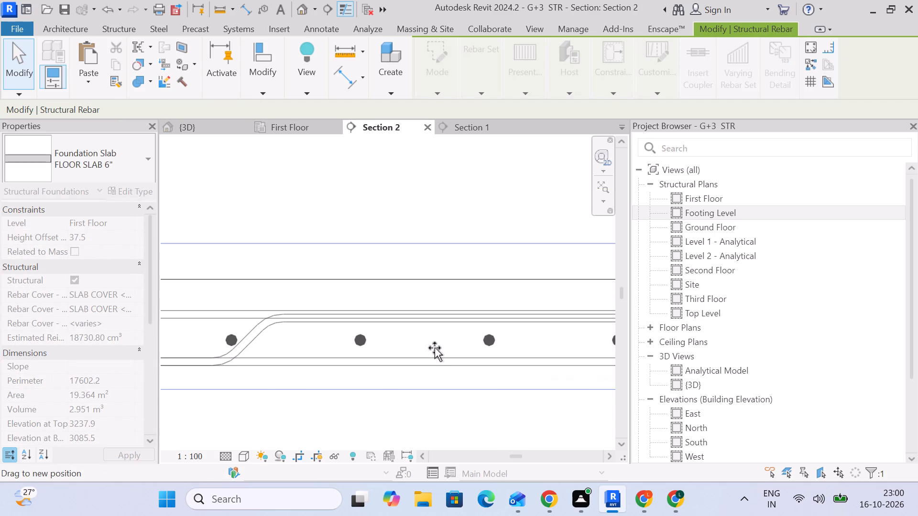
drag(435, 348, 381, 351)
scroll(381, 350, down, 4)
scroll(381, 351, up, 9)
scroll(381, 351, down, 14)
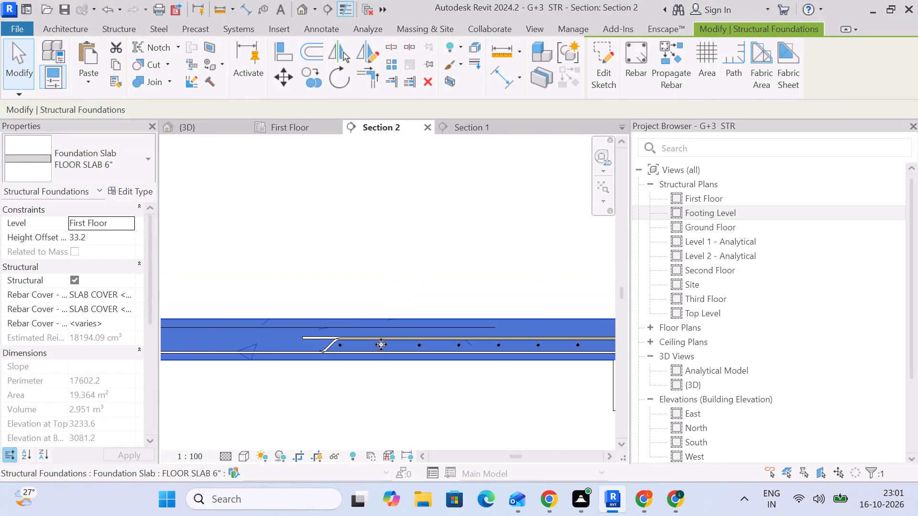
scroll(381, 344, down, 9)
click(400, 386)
Undo the last three changes to the slab reinforcement in Section 2.
middle_drag(303, 367, 509, 302)
scroll(441, 291, up, 4)
scroll(395, 273, up, 8)
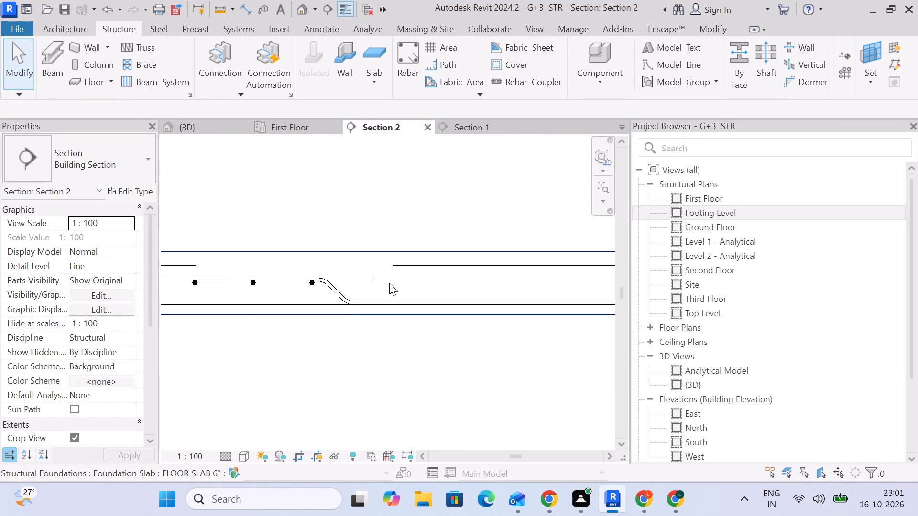
scroll(389, 283, up, 1)
click(333, 299)
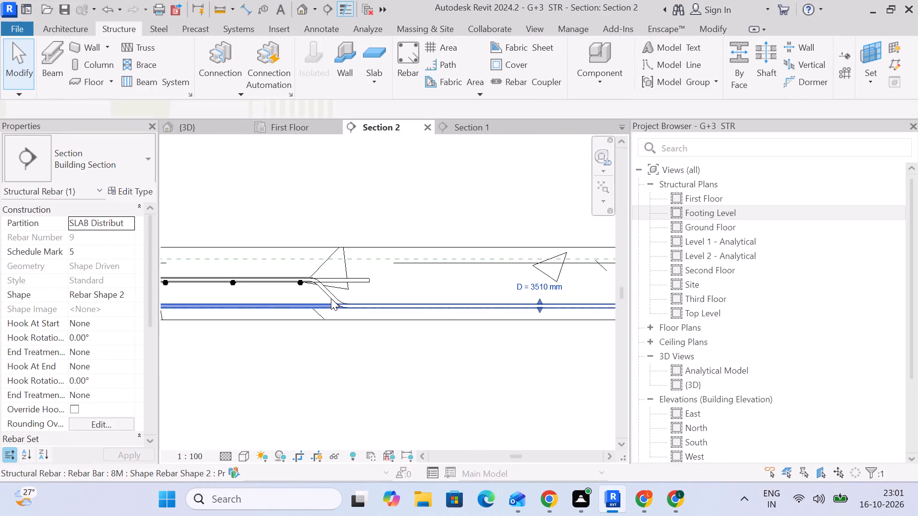
click(329, 293)
key(ctrl+z)
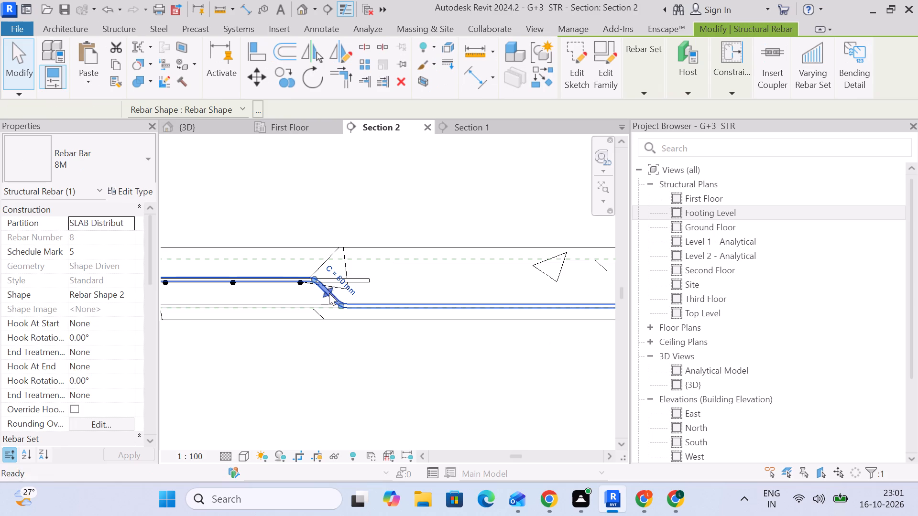
key(ctrl+z)
key(ctrl+z)
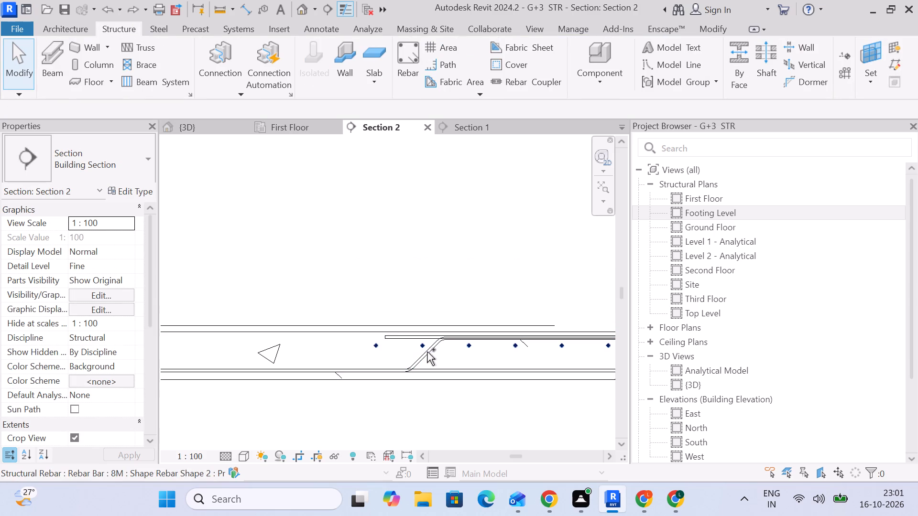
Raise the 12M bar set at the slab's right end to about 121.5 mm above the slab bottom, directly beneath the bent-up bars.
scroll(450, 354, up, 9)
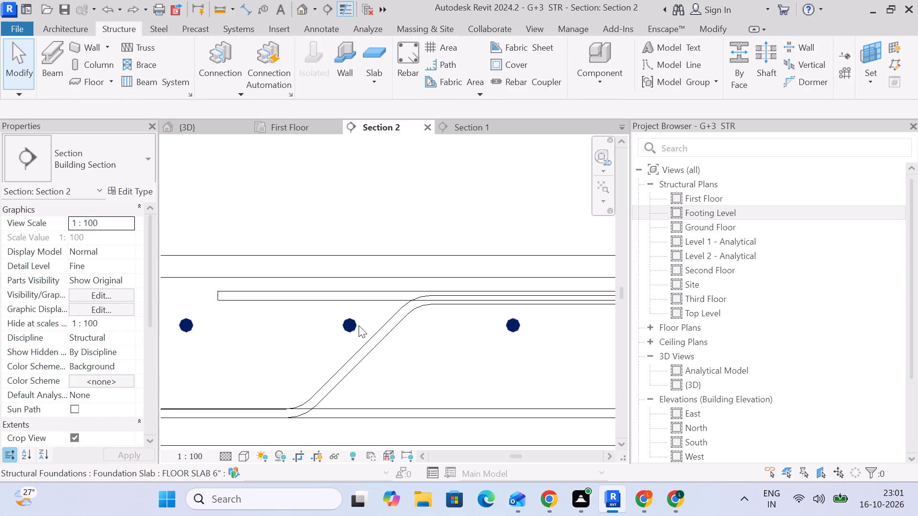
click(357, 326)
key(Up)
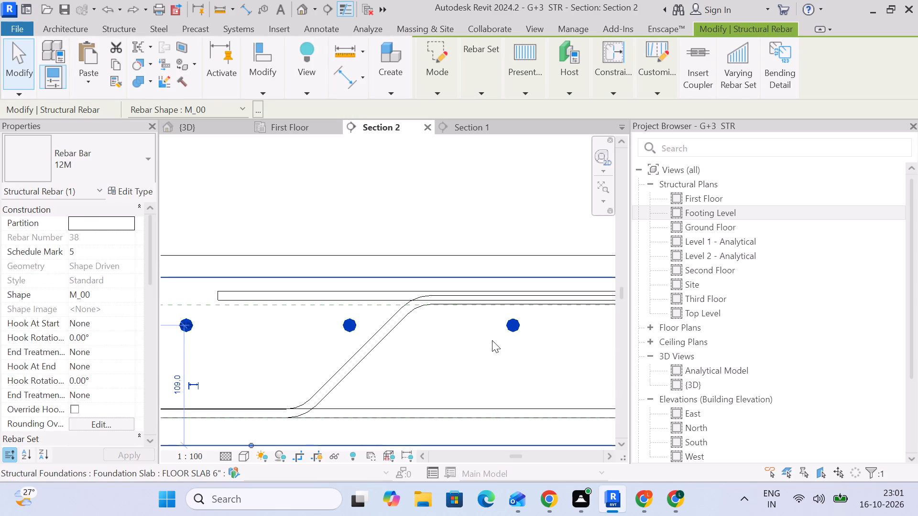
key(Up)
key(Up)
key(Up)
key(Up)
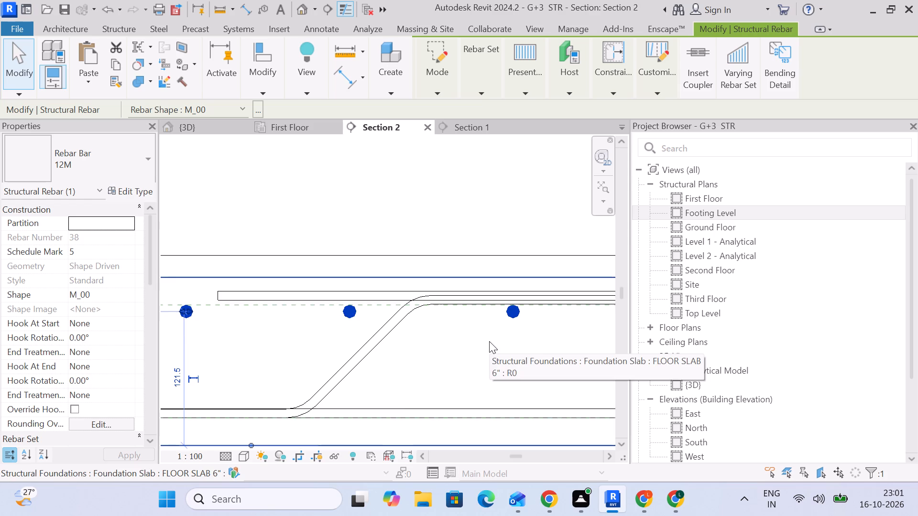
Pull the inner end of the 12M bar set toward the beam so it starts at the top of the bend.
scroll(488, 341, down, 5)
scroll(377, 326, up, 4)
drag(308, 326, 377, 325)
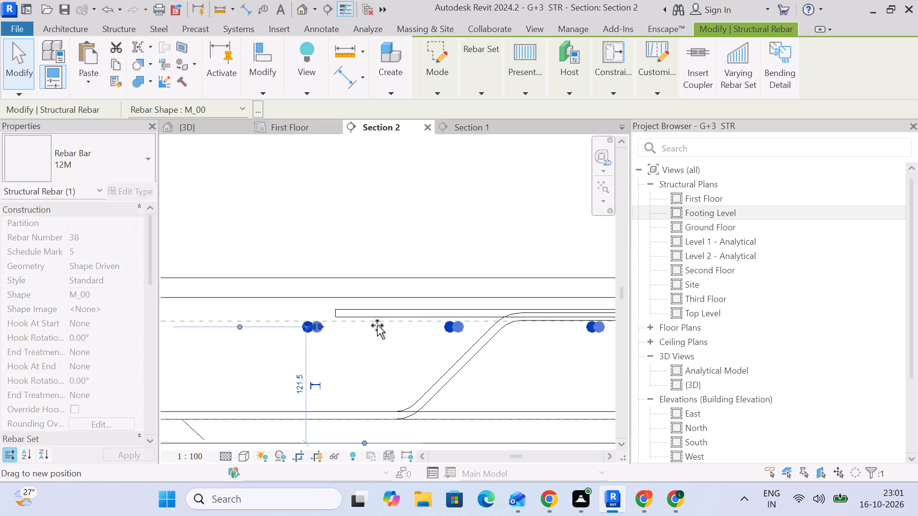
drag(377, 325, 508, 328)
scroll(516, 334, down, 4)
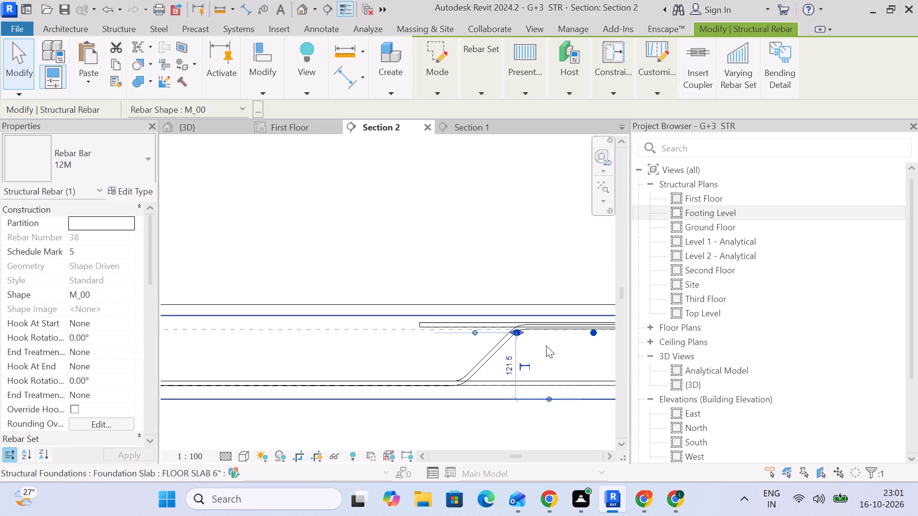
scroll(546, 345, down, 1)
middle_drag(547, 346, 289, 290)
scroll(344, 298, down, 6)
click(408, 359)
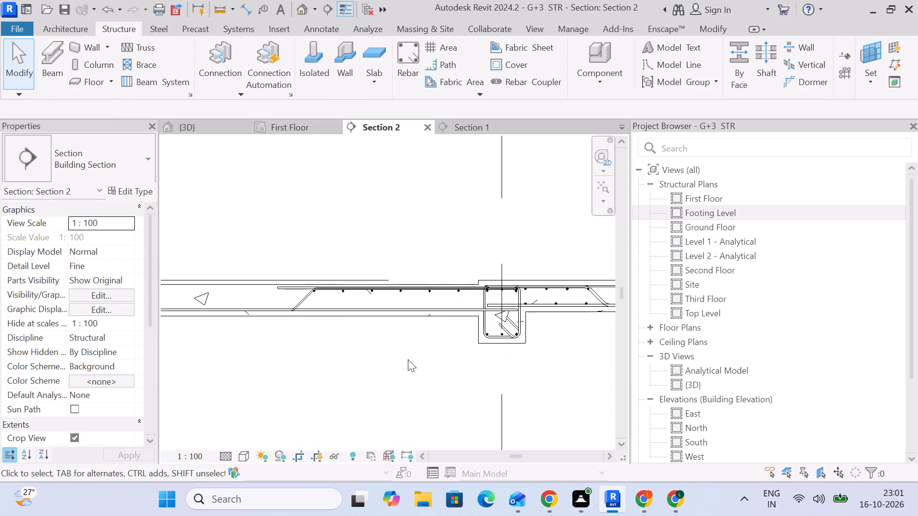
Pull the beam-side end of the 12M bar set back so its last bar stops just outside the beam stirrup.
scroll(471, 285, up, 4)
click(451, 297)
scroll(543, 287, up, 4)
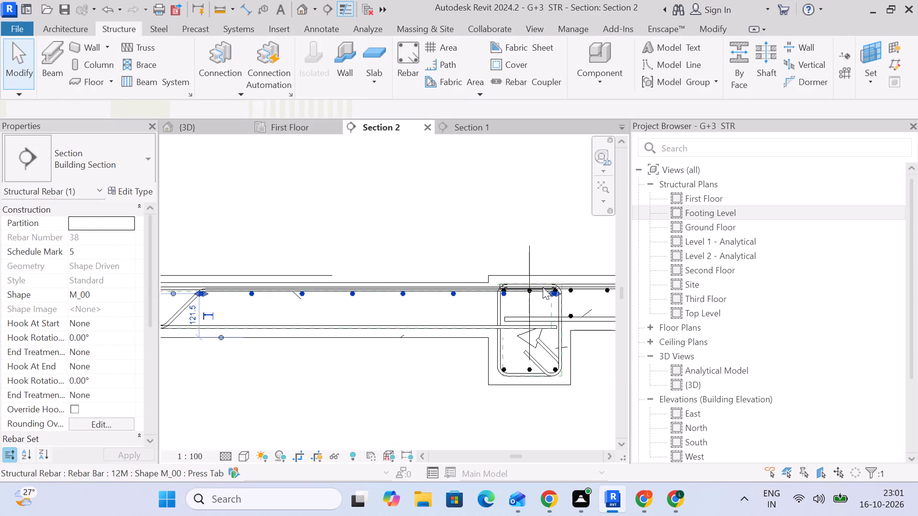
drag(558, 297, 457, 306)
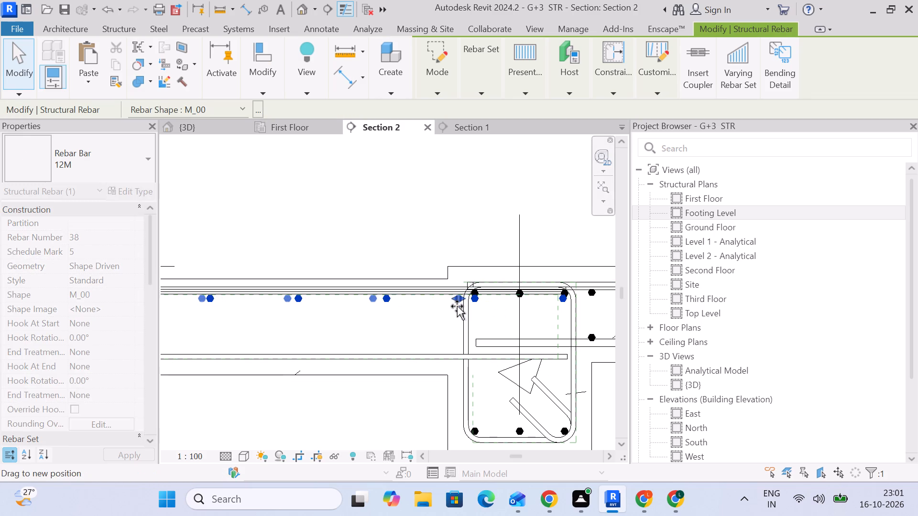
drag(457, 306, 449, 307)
Examine the slab levels and top bars on both sides of the beams along Section 2.
scroll(454, 311, down, 6)
middle_drag(460, 315, 542, 291)
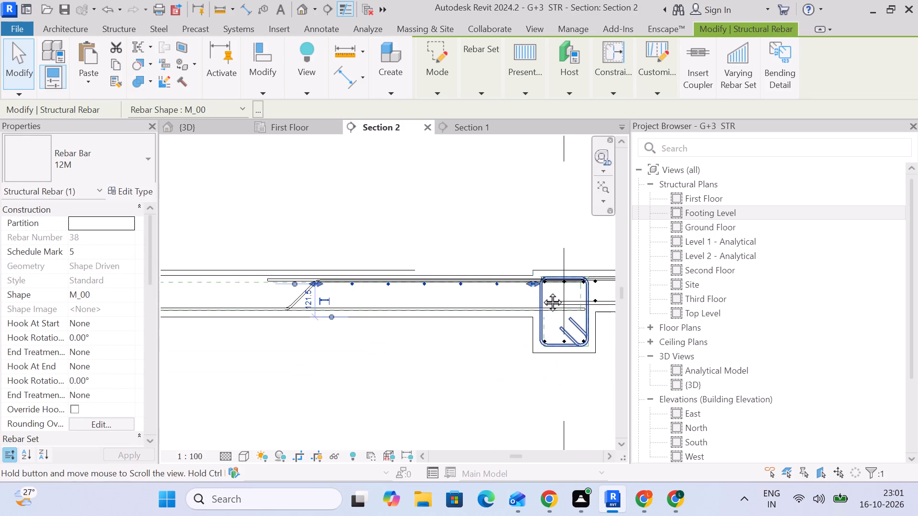
middle_drag(542, 291, 543, 291)
scroll(327, 316, down, 5)
middle_drag(324, 323, 546, 231)
scroll(388, 287, down, 4)
scroll(205, 252, up, 5)
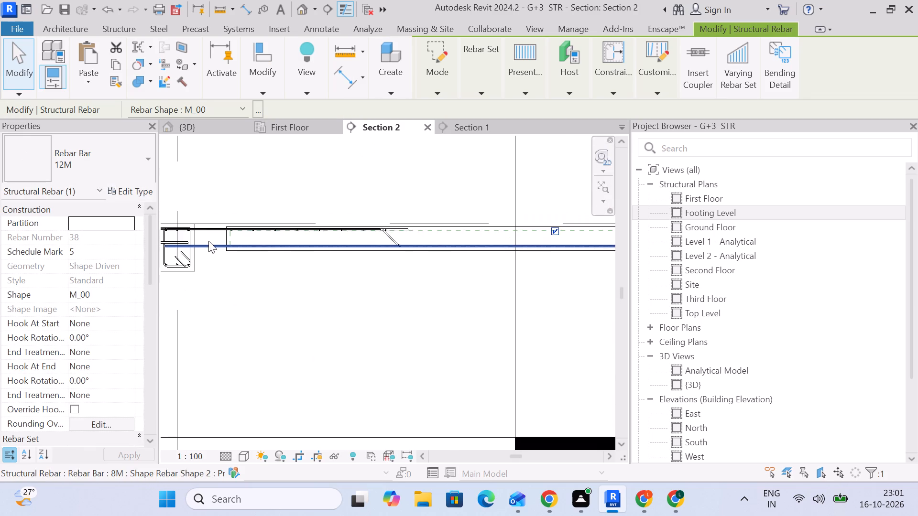
scroll(212, 237, up, 5)
click(276, 323)
click(254, 269)
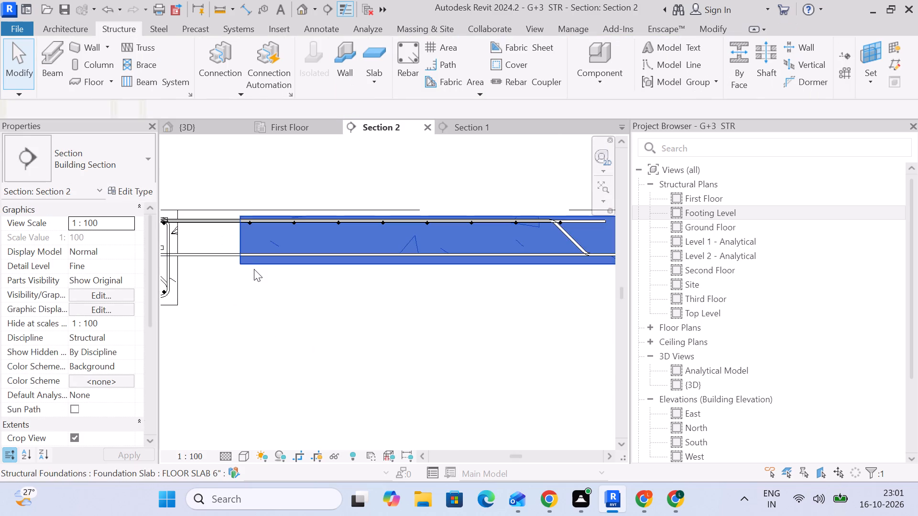
scroll(257, 272, down, 5)
middle_drag(337, 293, 430, 266)
scroll(430, 265, up, 1)
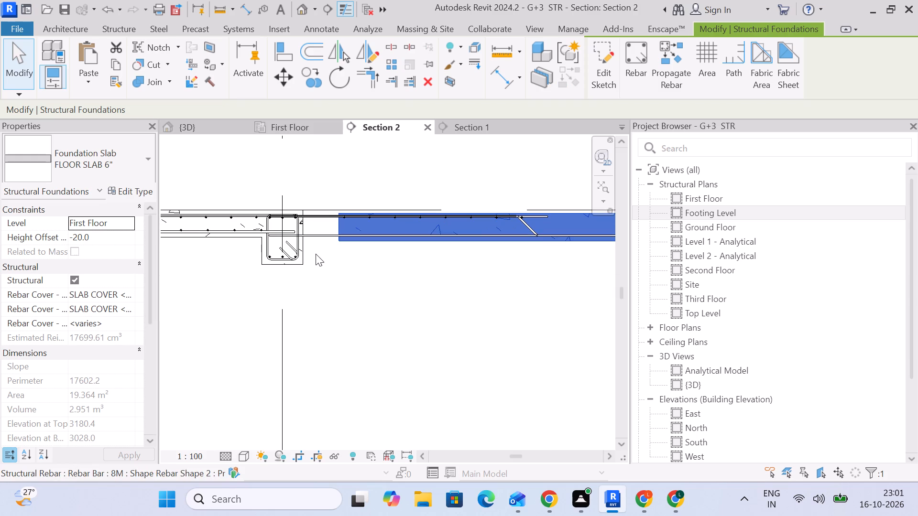
click(316, 254)
scroll(379, 260, down, 11)
middle_drag(475, 296, 430, 297)
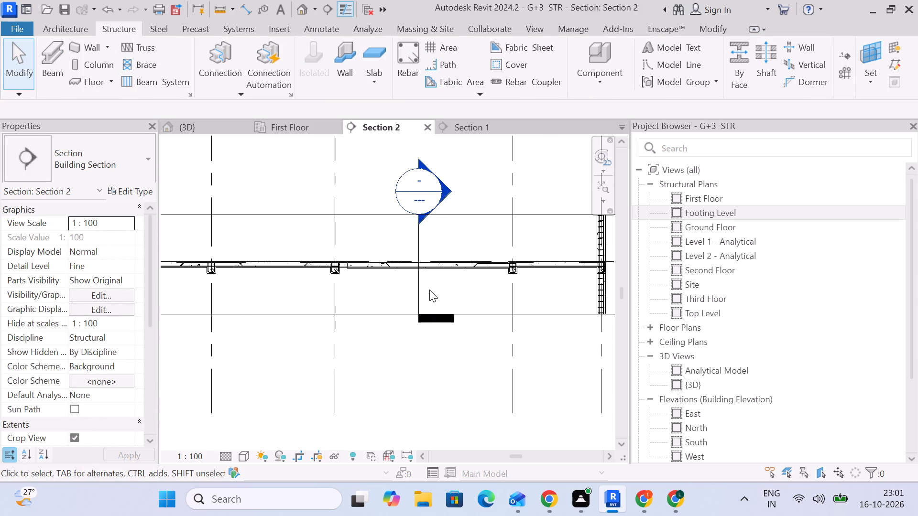
scroll(514, 279, up, 3)
Switch to the 3D view and undo the last nine slab and reinforcement changes.
click(267, 119)
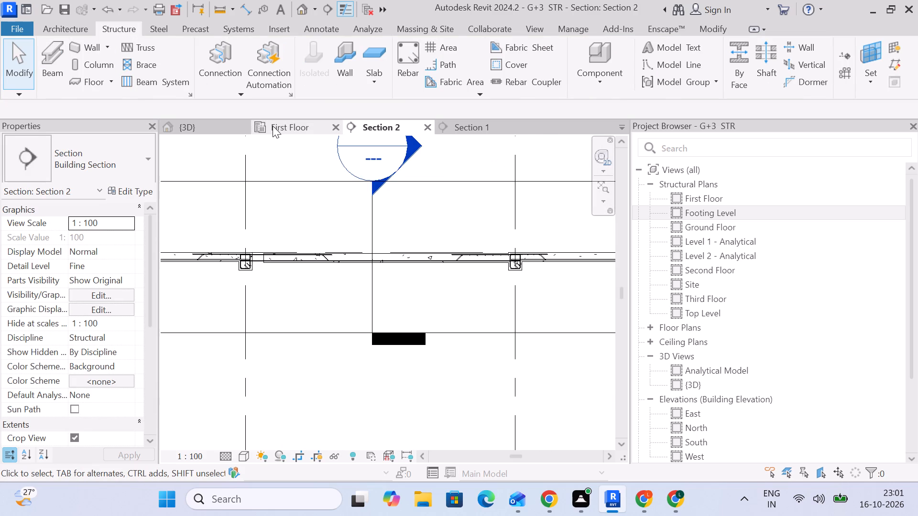
click(273, 126)
click(183, 126)
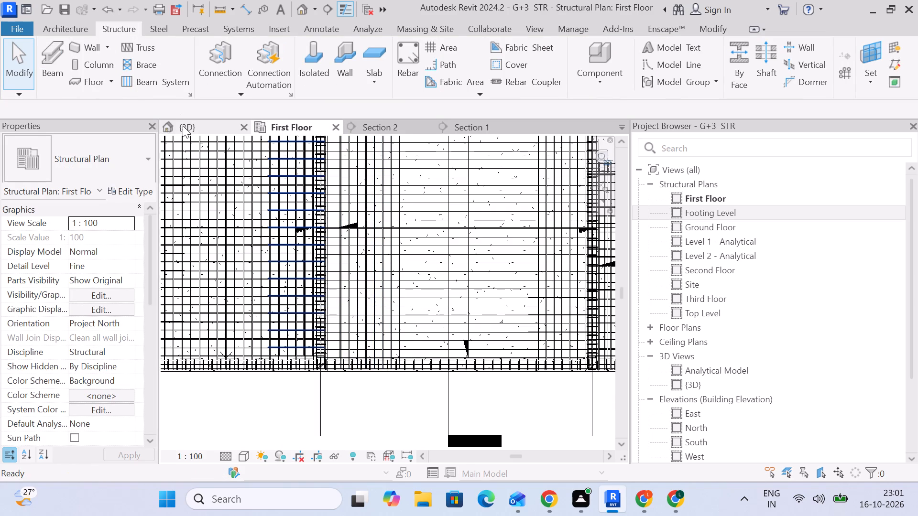
scroll(322, 265, up, 10)
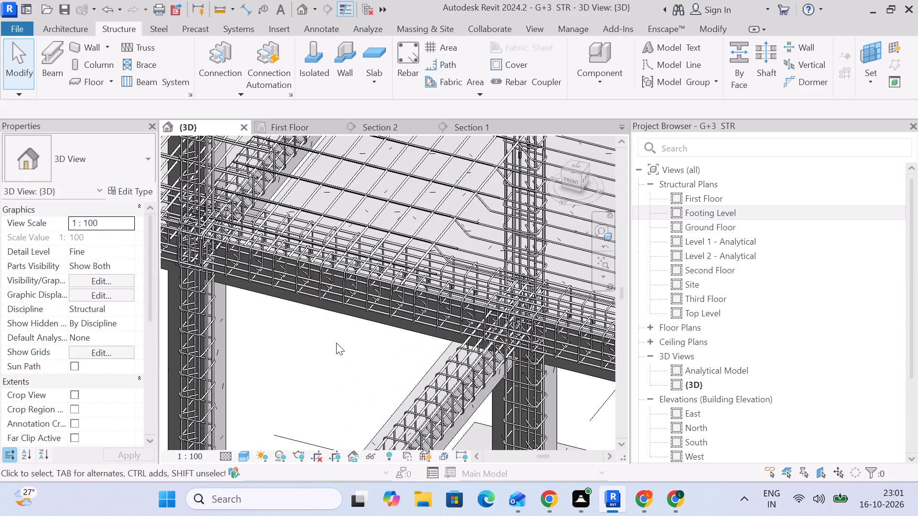
scroll(276, 177, up, 5)
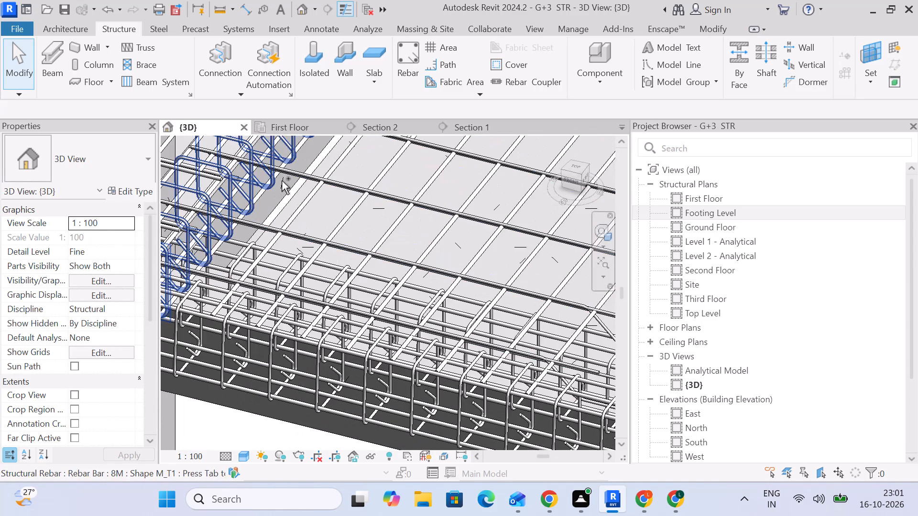
key(ctrl+z)
key(ctrl+z)
key(ctrl+z)
key(ctrl+z)
key(ctrl+z)
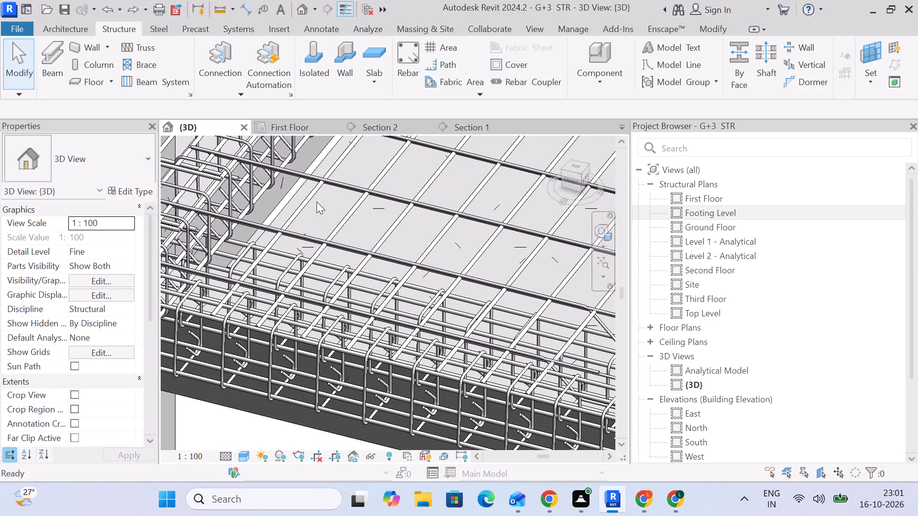
key(ctrl+z)
key(ctrl+z)
key(ctrl+z)
key(ctrl+z)
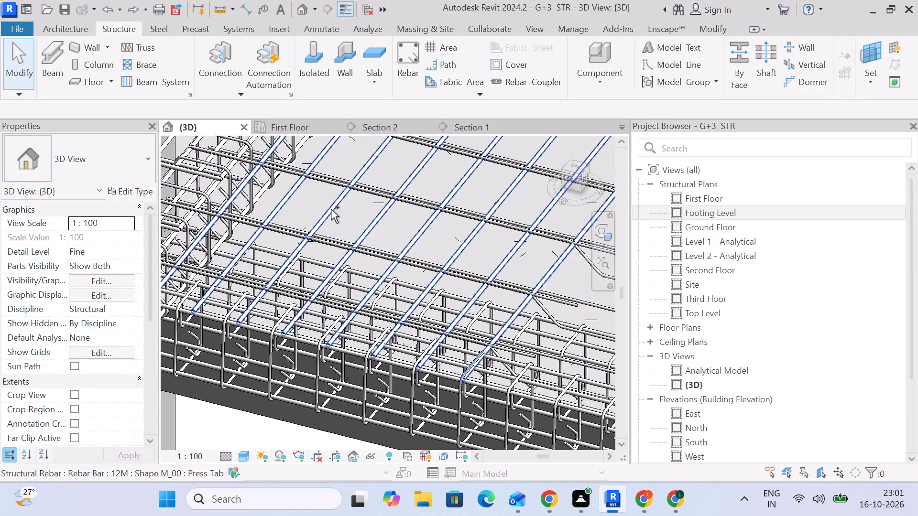
Examine how the slab bars meet the beam stirrups near the column in the 3D view.
scroll(331, 209, down, 5)
middle_drag(331, 210, 383, 251)
scroll(380, 250, up, 5)
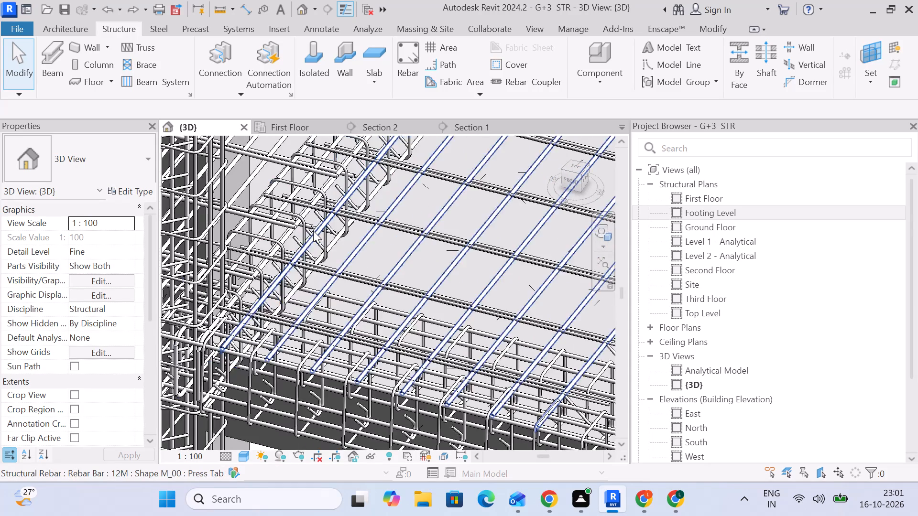
scroll(313, 231, up, 4)
middle_drag(341, 243, 574, 274)
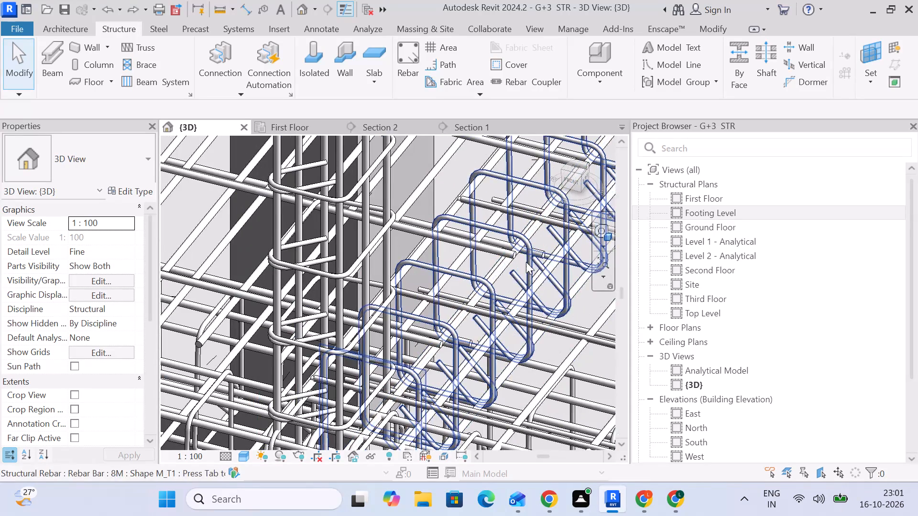
scroll(524, 261, down, 5)
middle_drag(521, 261, 434, 249)
scroll(434, 229, up, 1)
In Section 2, set the inclined segment C of the 8M bent-up bar at the slab's right end to 130 mm.
click(377, 123)
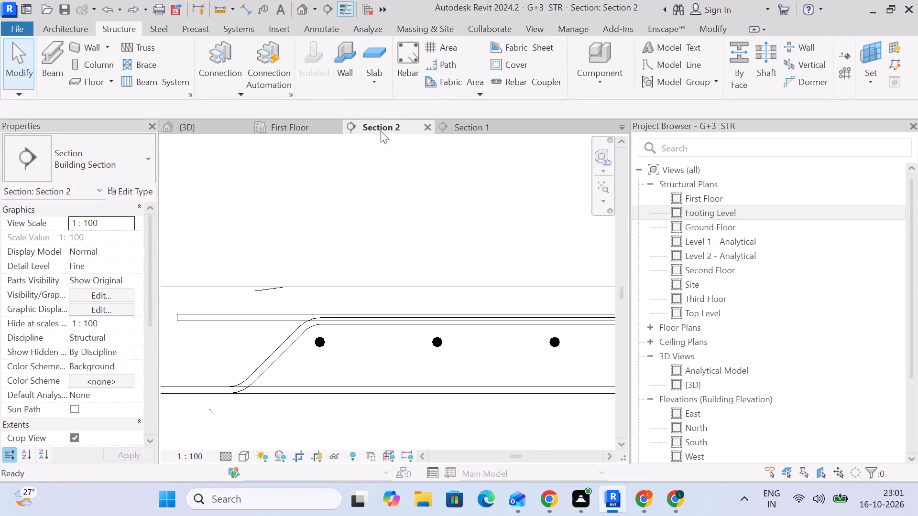
scroll(392, 300, down, 6)
middle_drag(392, 301, 417, 228)
scroll(418, 228, up, 1)
scroll(418, 229, down, 11)
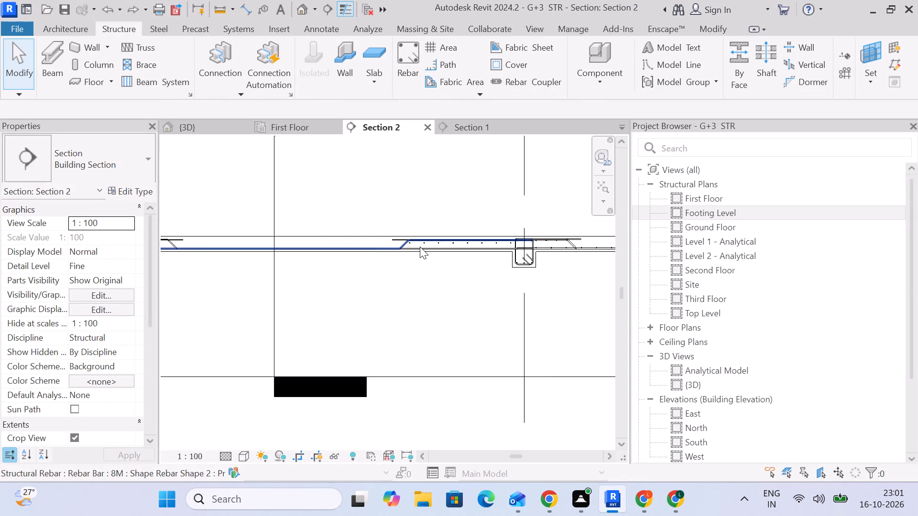
scroll(329, 268, down, 3)
middle_drag(329, 268, 545, 269)
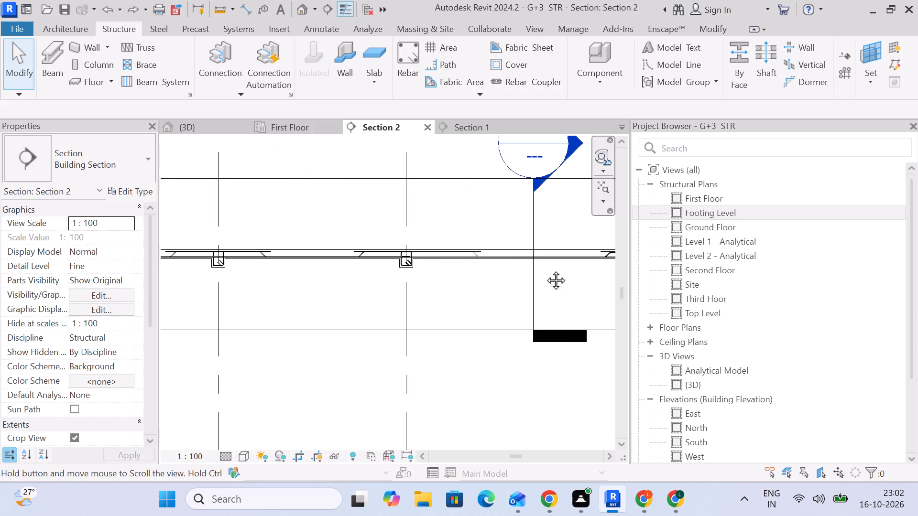
middle_drag(545, 269, 454, 259)
scroll(455, 257, up, 5)
scroll(518, 223, up, 9)
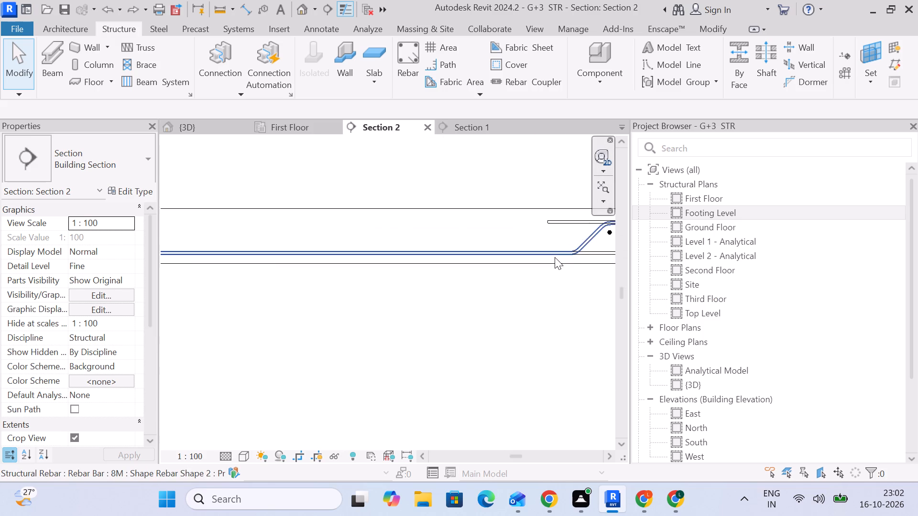
scroll(555, 257, up, 4)
middle_drag(580, 249, 414, 283)
click(423, 270)
middle_drag(515, 339, 458, 365)
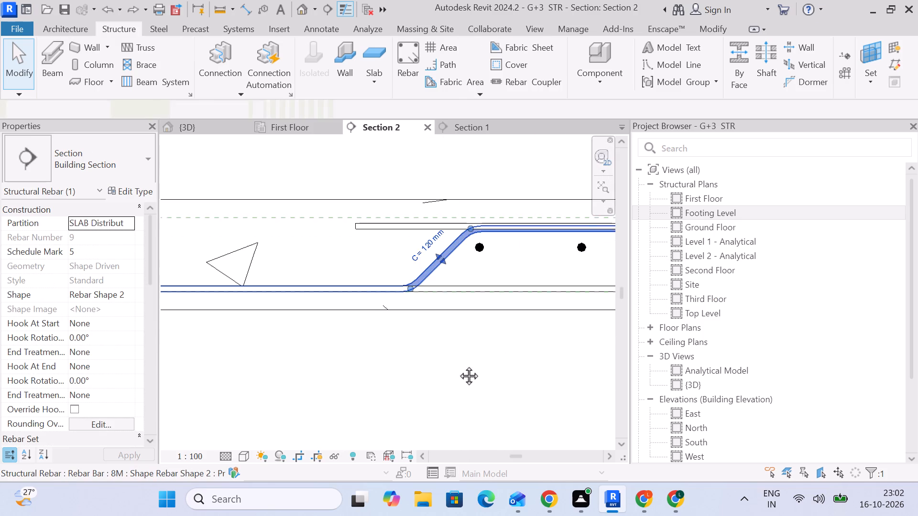
middle_drag(458, 365, 449, 365)
scroll(448, 365, up, 1)
click(359, 252)
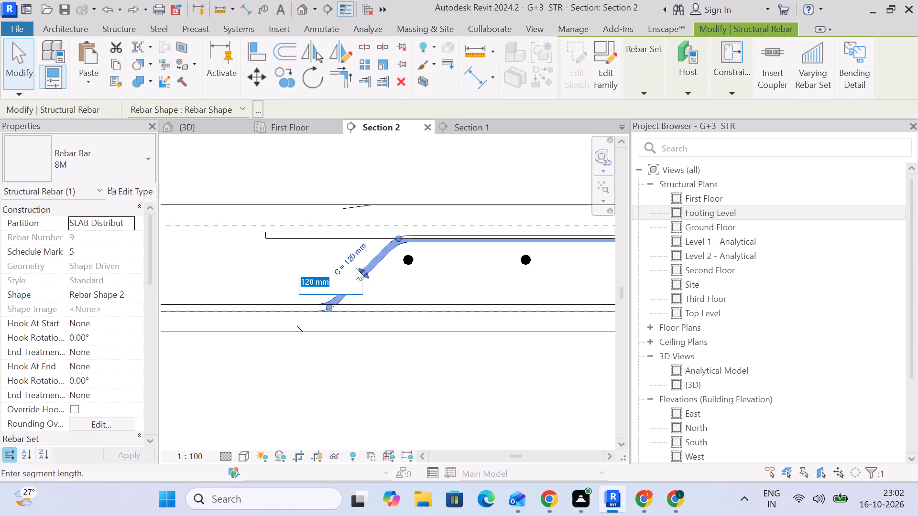
text(13)
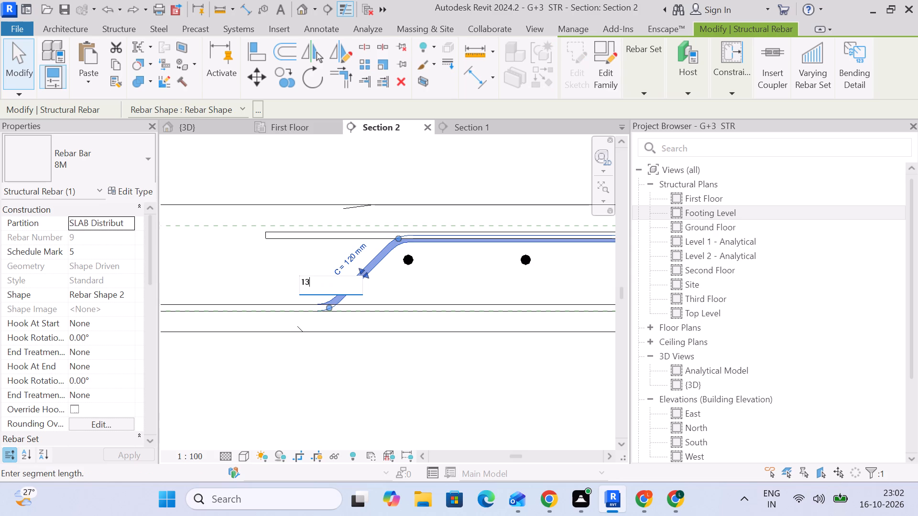
key(0)
key(Return)
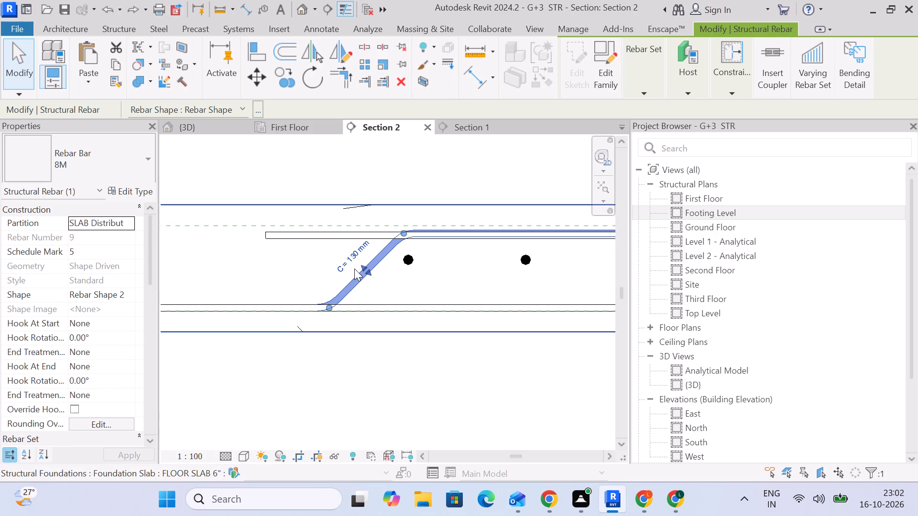
Raise the adjacent 12M bar set to about 106.5 mm above the slab bottom, just beneath the bent-up bars.
click(413, 265)
scroll(428, 271, down, 3)
middle_drag(448, 271, 331, 269)
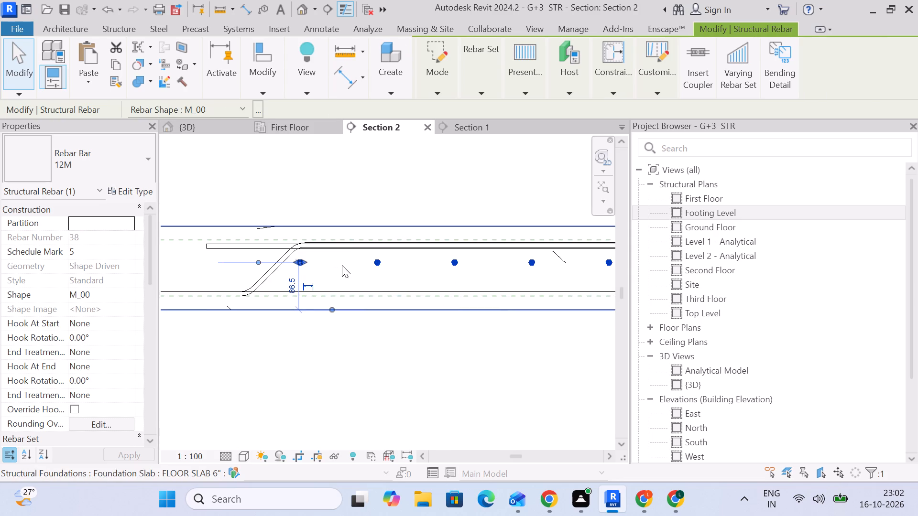
key(Up)
key(Up)
key(Up)
key(Up)
scroll(297, 252, up, 4)
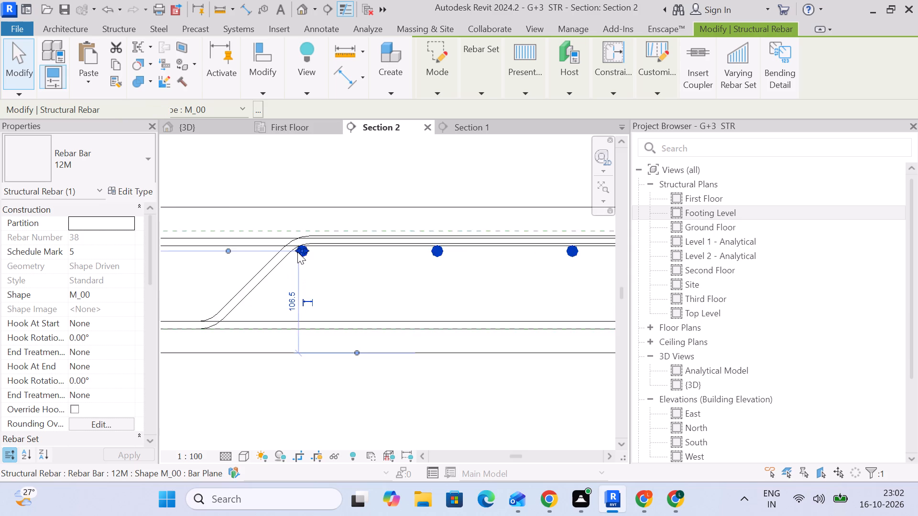
Lower the 12M bar set at the slab's left end to about 106.1 mm above the slab bottom, just beneath the bent-up 8M bars.
scroll(297, 252, up, 3)
scroll(313, 269, down, 11)
click(391, 383)
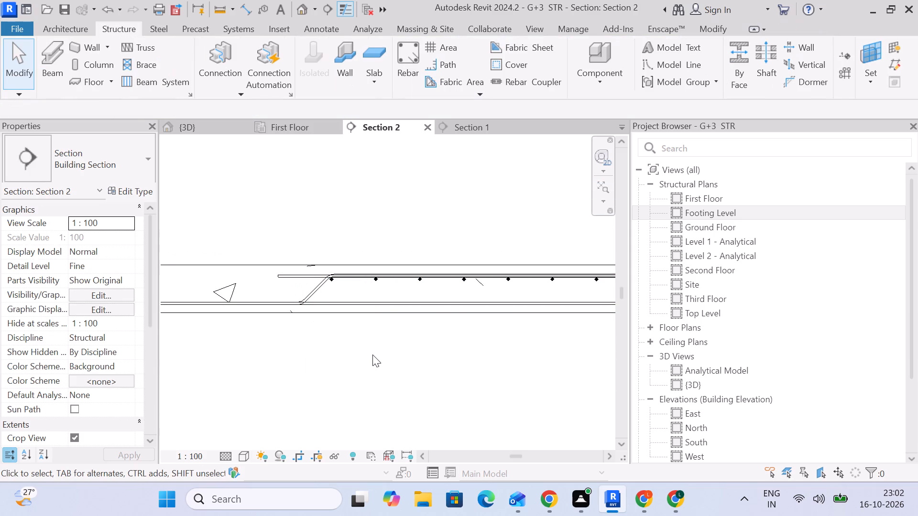
middle_drag(368, 346, 591, 346)
scroll(592, 346, up, 1)
scroll(592, 346, down, 10)
scroll(392, 380, up, 5)
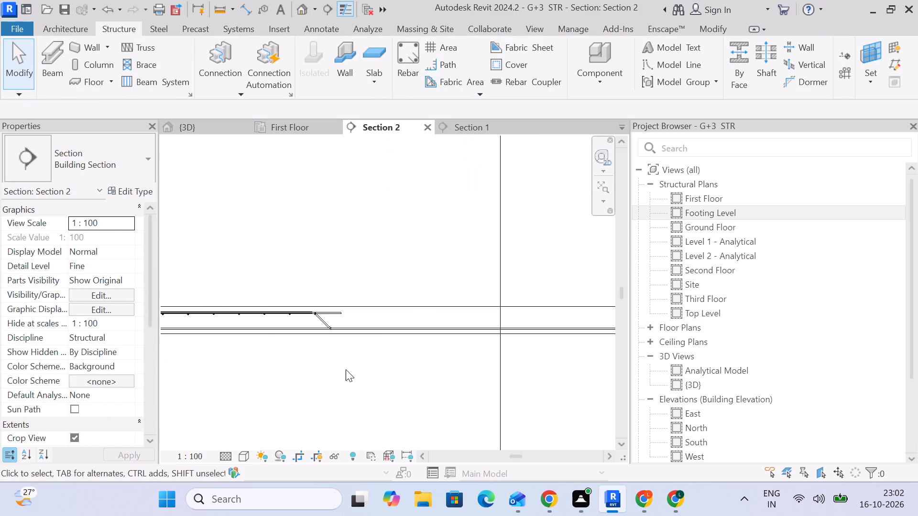
middle_drag(345, 369, 369, 313)
scroll(314, 256, up, 5)
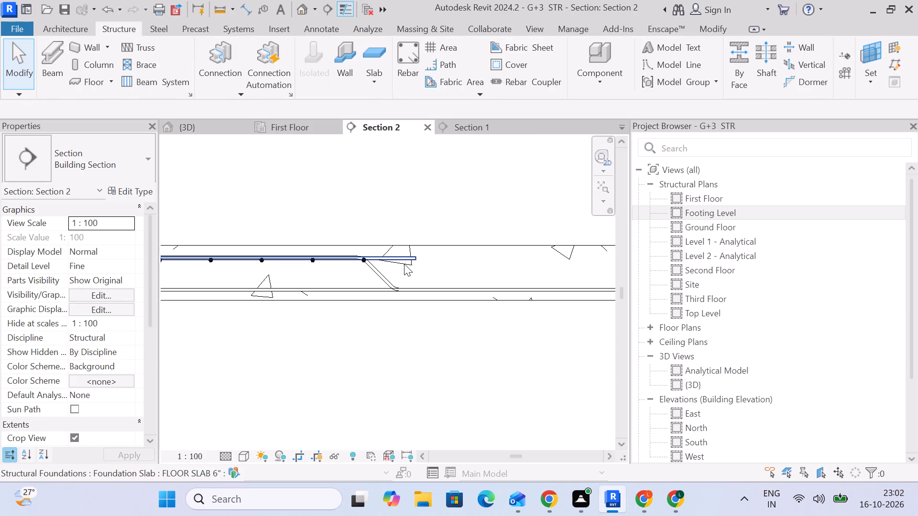
click(404, 264)
scroll(367, 271, up, 10)
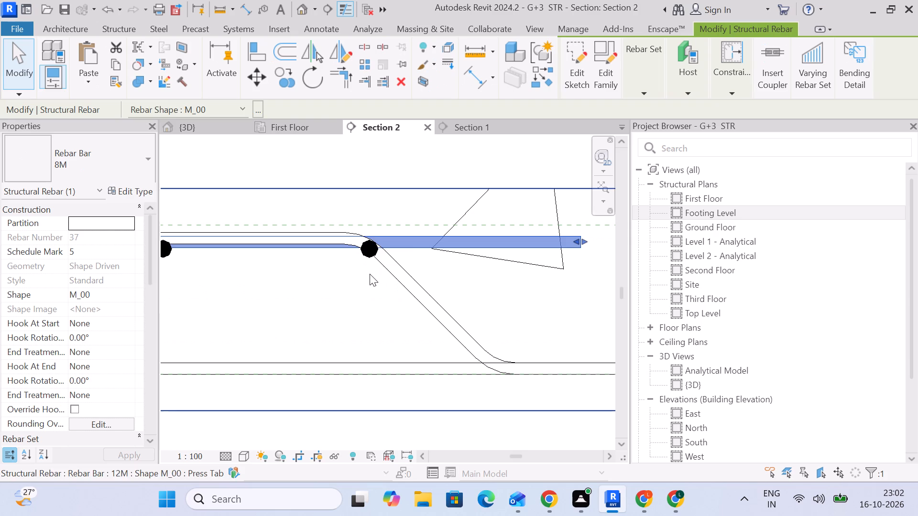
click(370, 258)
click(362, 256)
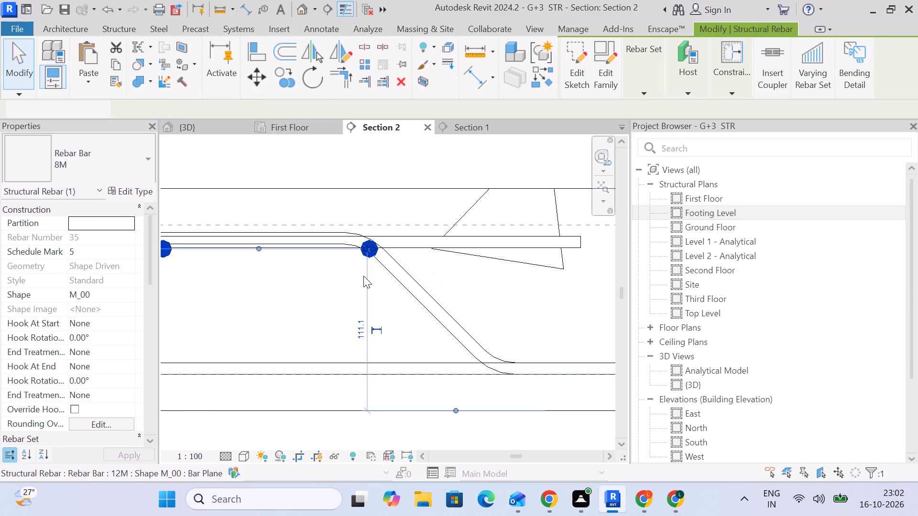
key(Down)
key(Down)
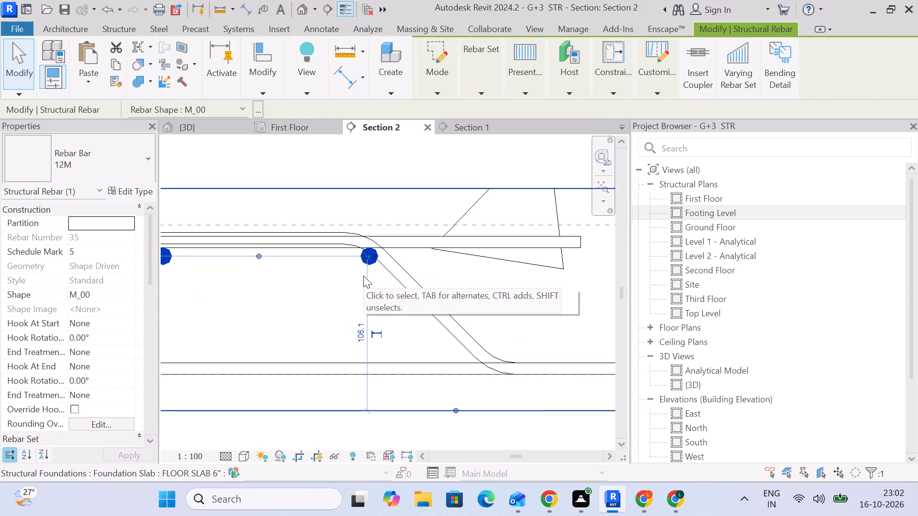
Examine how the 12M bars sit beneath the 8M bars between the slab's left bend and the beam.
scroll(362, 277, down, 7)
scroll(364, 290, up, 1)
scroll(364, 291, down, 4)
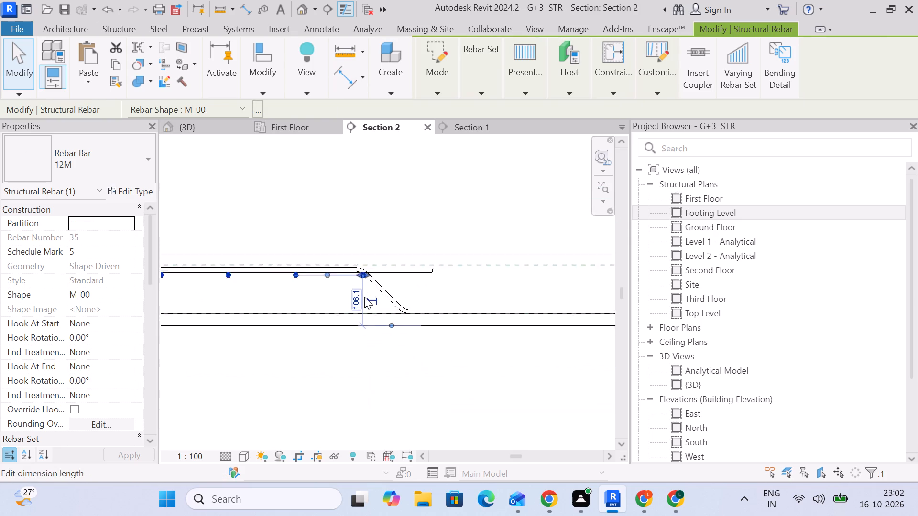
scroll(364, 297, down, 1)
scroll(282, 310, up, 1)
middle_drag(282, 310, 564, 224)
scroll(260, 231, up, 4)
scroll(315, 244, down, 4)
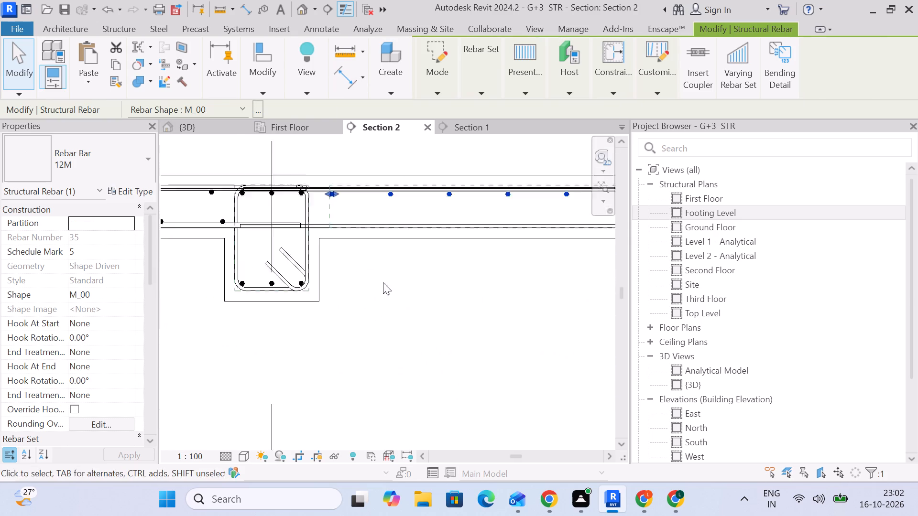
scroll(383, 282, down, 1)
middle_drag(458, 305, 274, 294)
click(437, 303)
Select the straight 8M, bent-up 8M and 12M bar sets together at both ends of the slab panel in Section 2.
scroll(481, 204, up, 5)
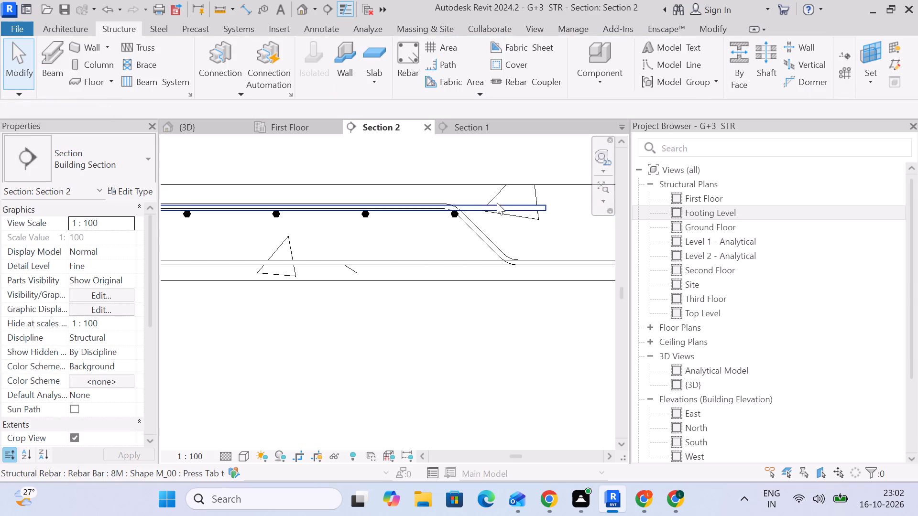
click(497, 204)
scroll(483, 236, up, 6)
ctrl+click(415, 188)
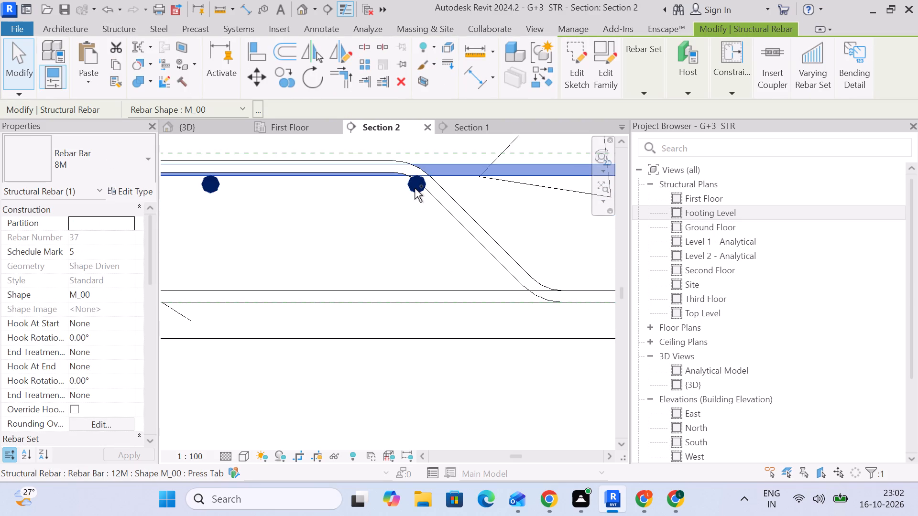
ctrl+click(455, 212)
scroll(526, 290, down, 5)
middle_drag(552, 300, 200, 264)
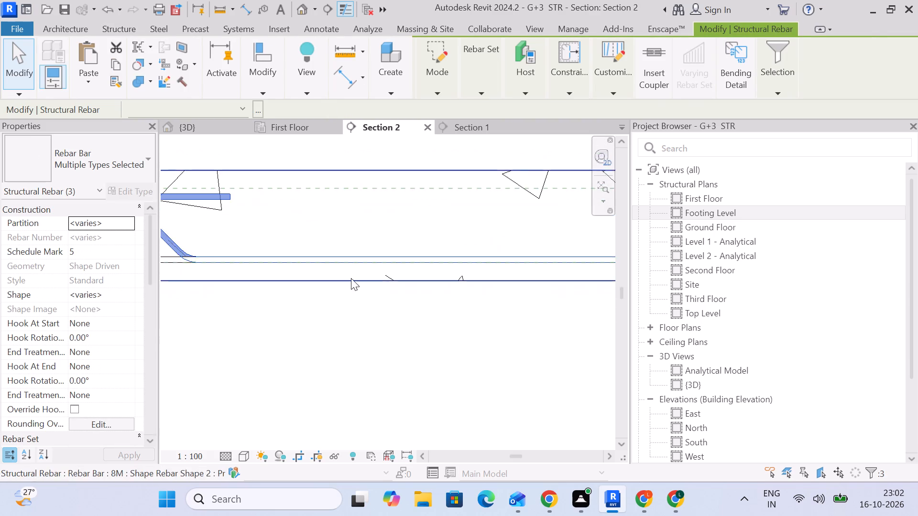
scroll(374, 280, down, 6)
middle_drag(523, 279, 187, 280)
middle_drag(511, 247, 99, 247)
scroll(371, 271, up, 5)
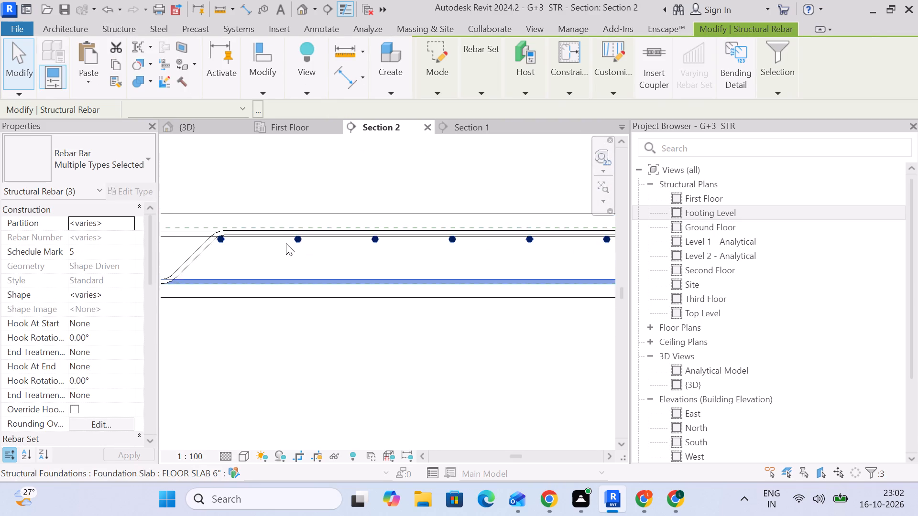
scroll(284, 244, up, 5)
middle_drag(294, 264, 501, 264)
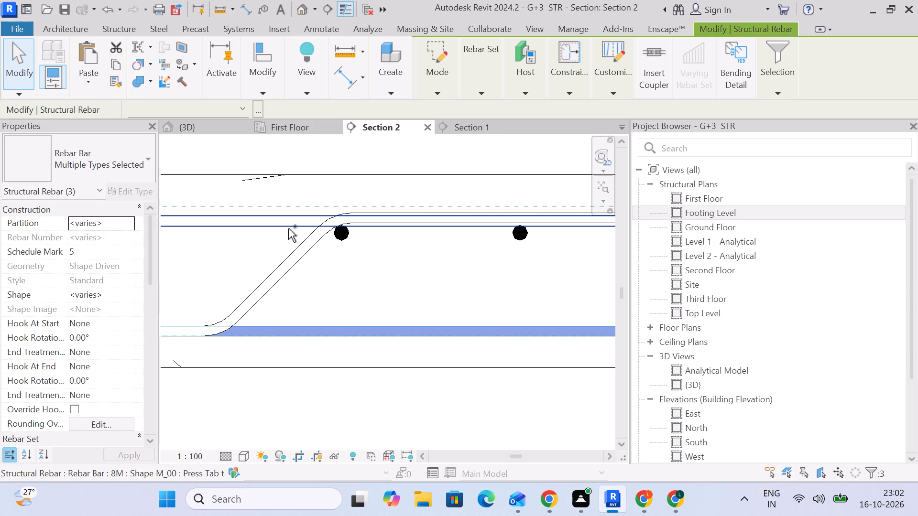
ctrl+click(288, 228)
ctrl+click(290, 250)
ctrl+click(348, 239)
scroll(351, 244, down, 6)
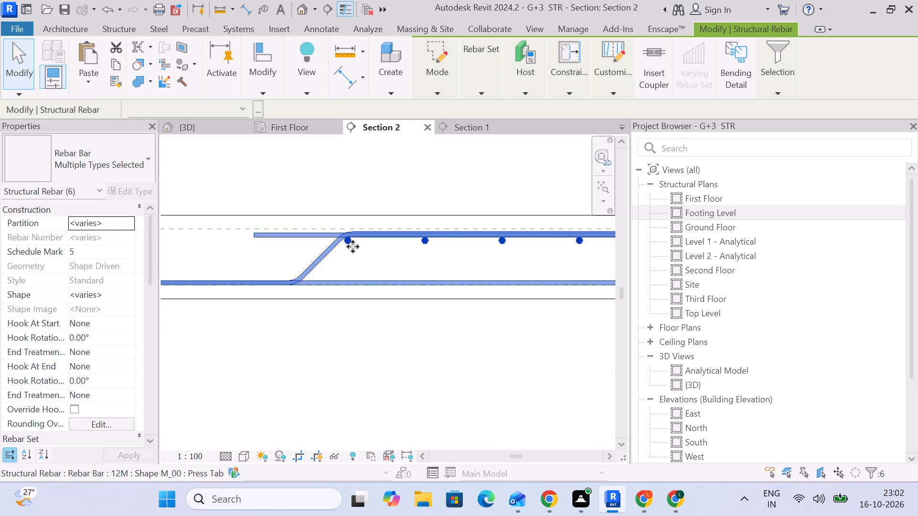
scroll(353, 247, down, 18)
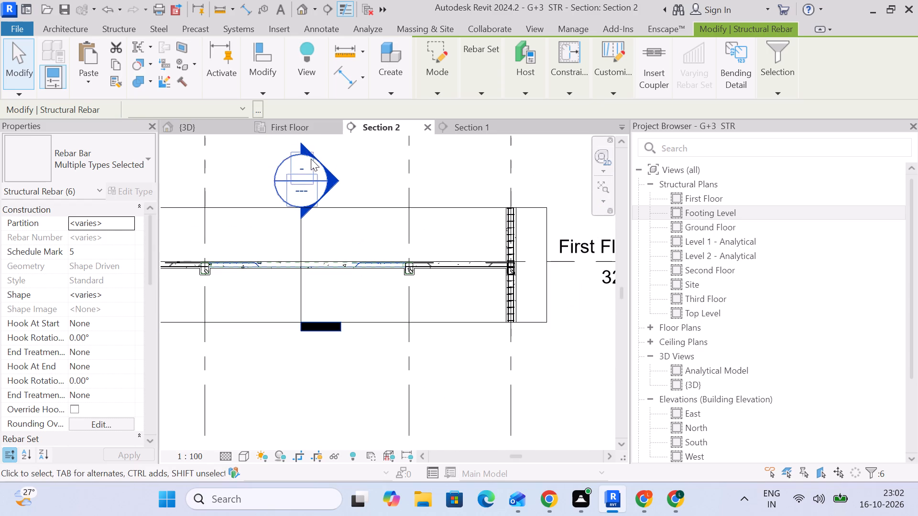
Examine the six selected bar sets in the First Floor plan, Section 1 and Section 2.
click(307, 132)
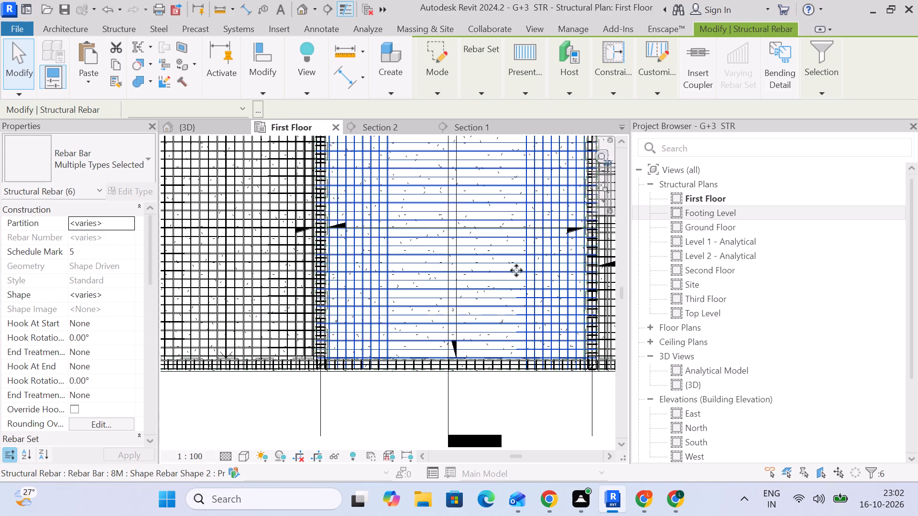
click(483, 130)
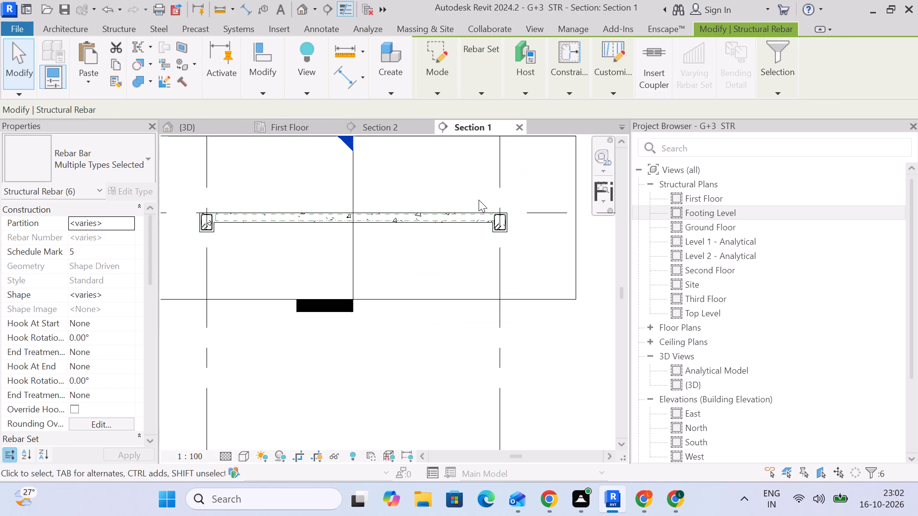
scroll(444, 228, up, 5)
scroll(397, 210, up, 5)
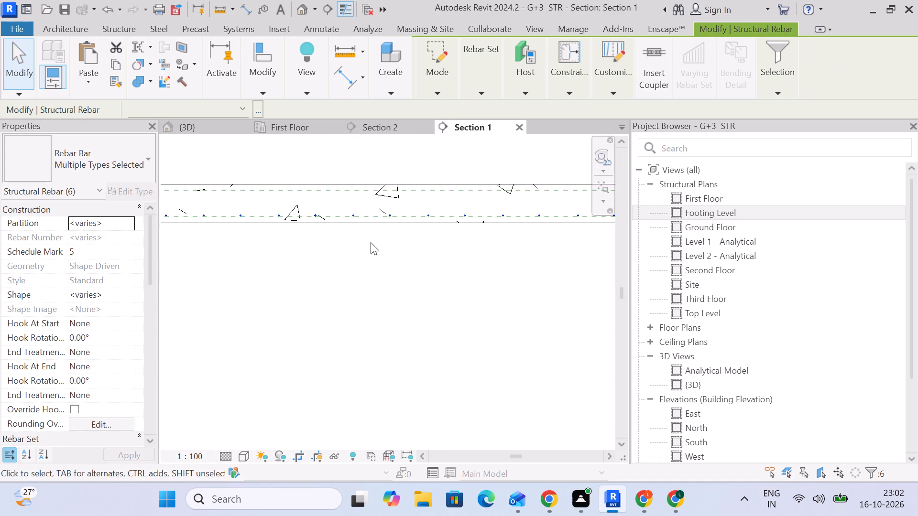
scroll(362, 276, down, 5)
middle_drag(362, 277, 587, 273)
scroll(434, 264, up, 5)
scroll(221, 233, up, 3)
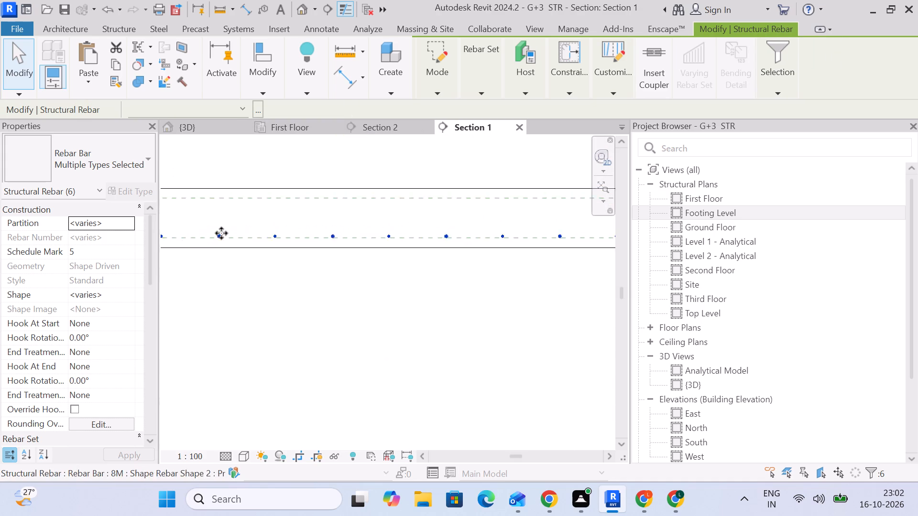
scroll(221, 233, up, 1)
click(372, 128)
scroll(399, 270, up, 11)
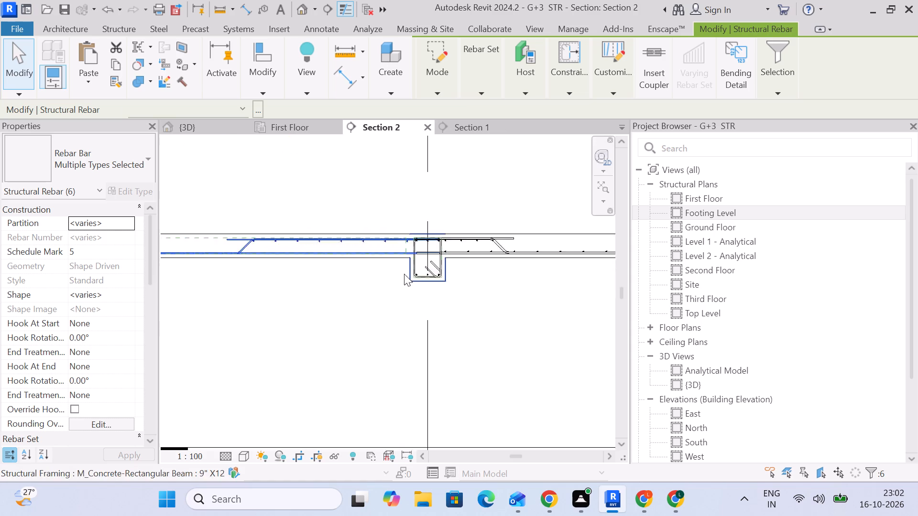
scroll(248, 238, up, 6)
scroll(377, 212, up, 3)
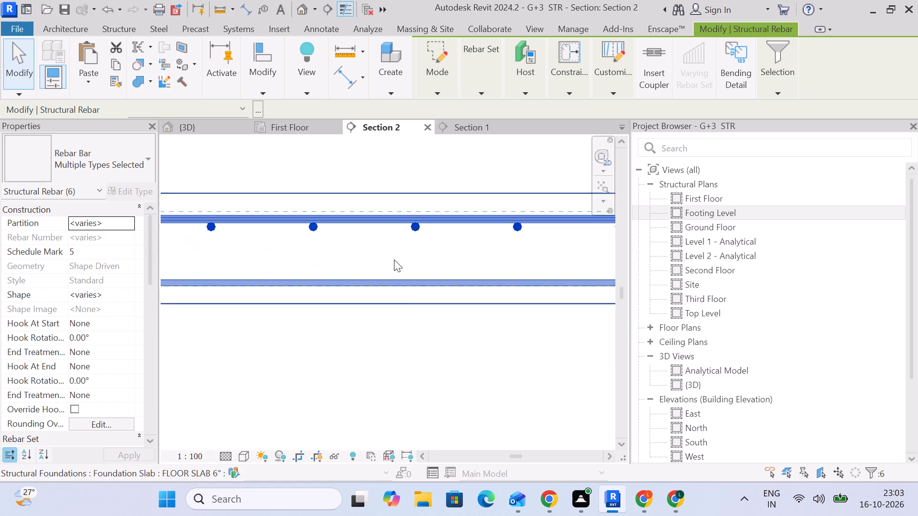
scroll(402, 308, down, 12)
middle_drag(264, 348, 679, 265)
scroll(328, 267, up, 10)
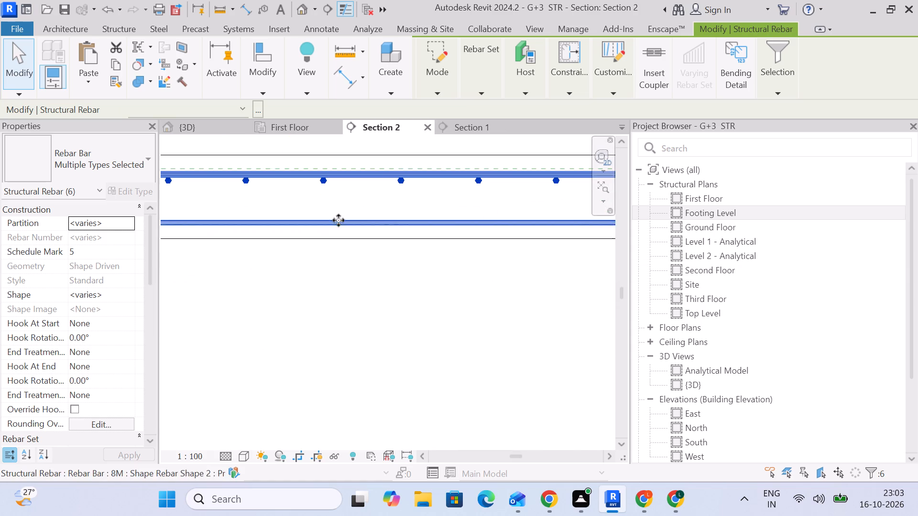
scroll(445, 225, down, 4)
middle_drag(488, 242, 354, 258)
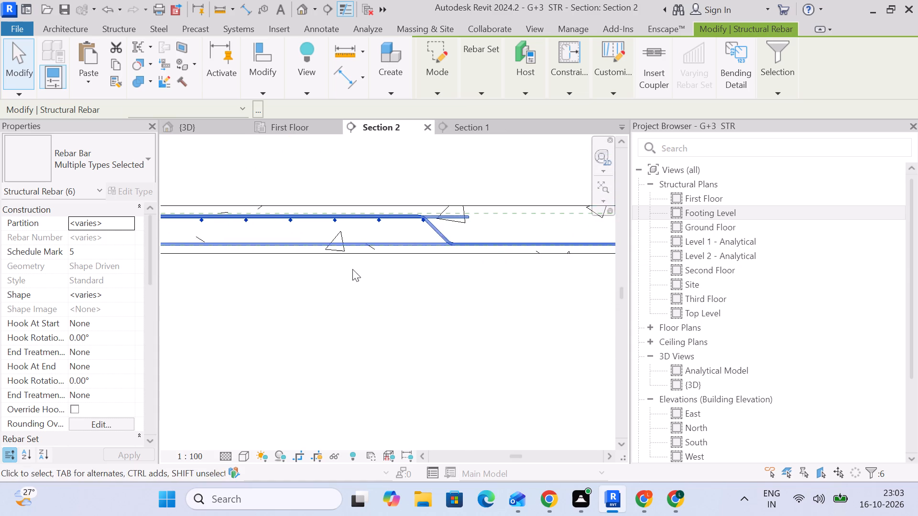
scroll(356, 270, down, 5)
middle_drag(492, 281, 443, 277)
Rotate a copy of the six selected bar sets by 90° about the slab panel's centre in the First Floor plan.
click(280, 130)
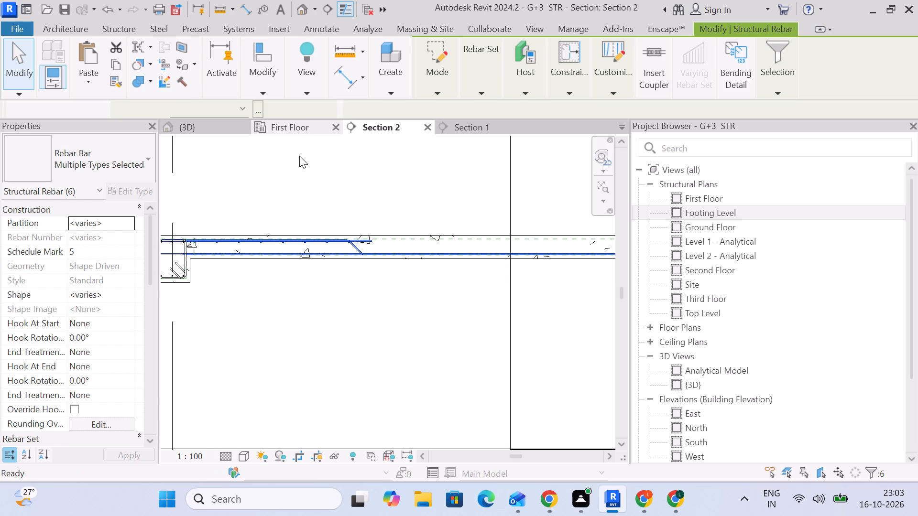
scroll(467, 286, down, 4)
middle_drag(467, 286, 350, 269)
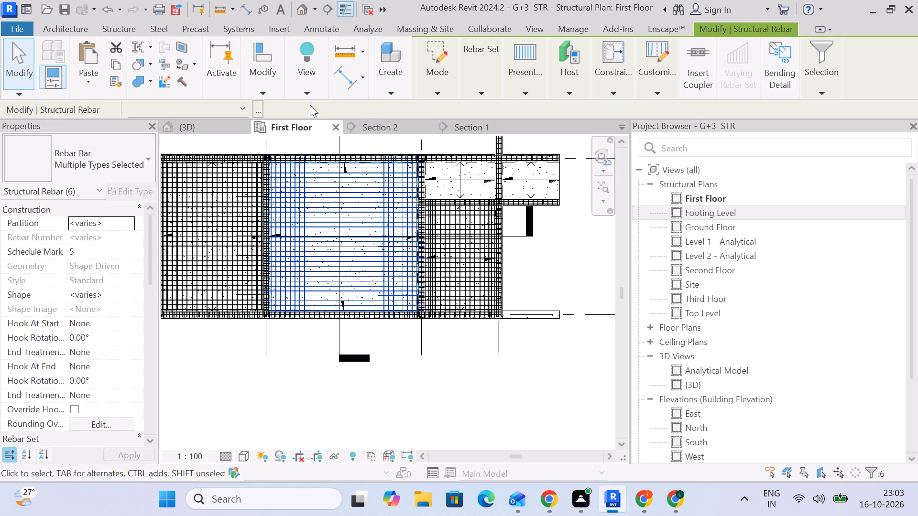
click(271, 92)
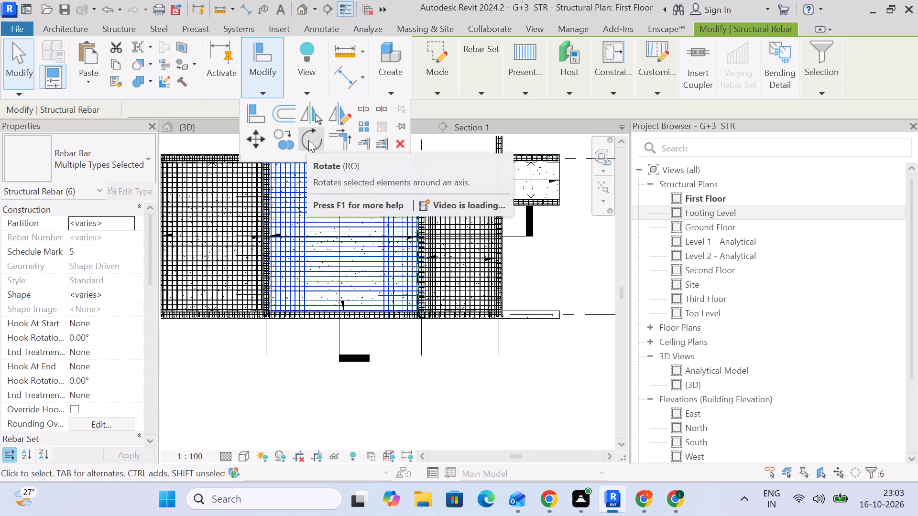
click(308, 140)
click(179, 107)
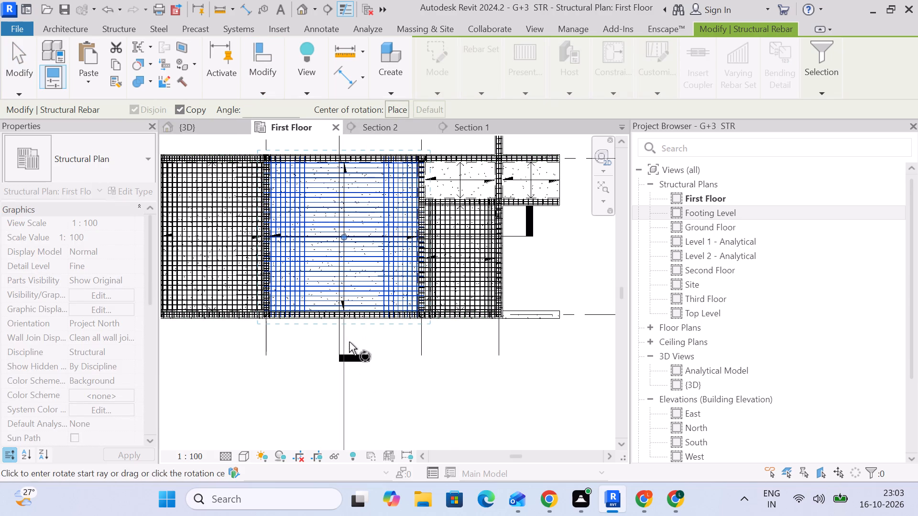
scroll(346, 304, up, 9)
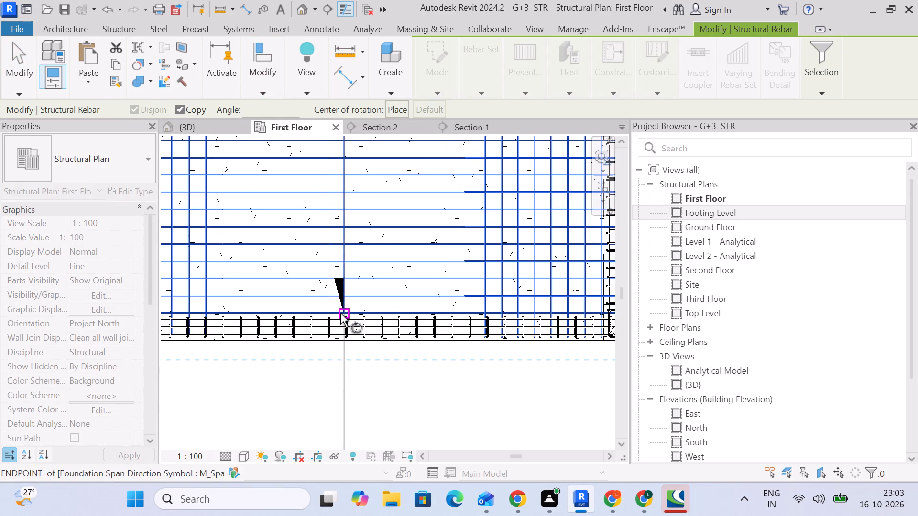
click(343, 315)
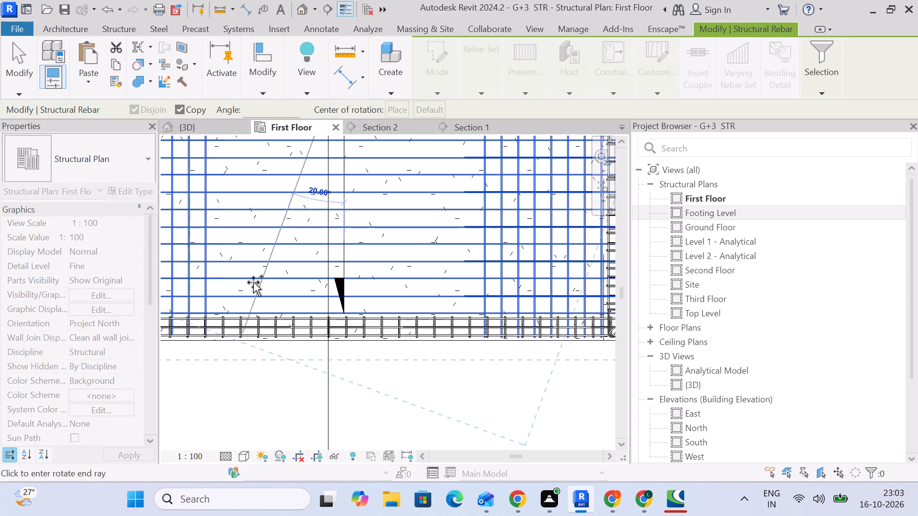
scroll(253, 282, down, 5)
middle_drag(251, 282, 319, 368)
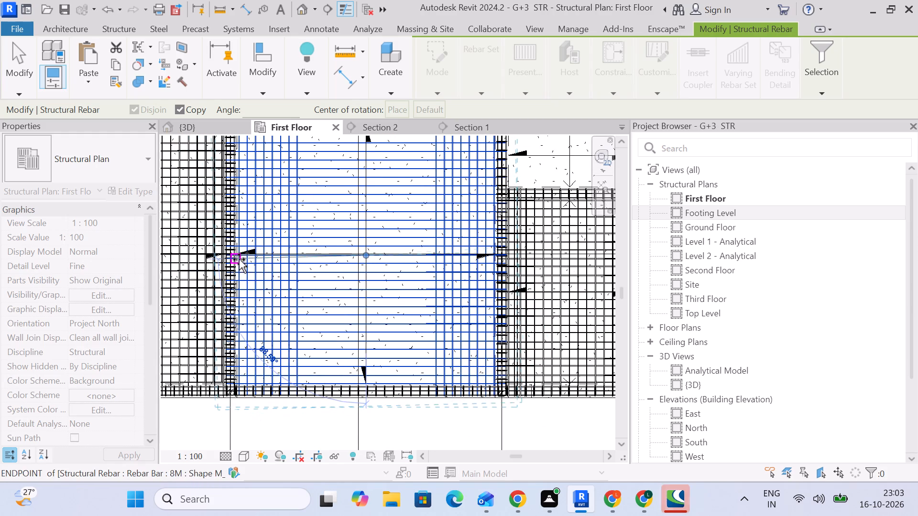
scroll(239, 258, up, 4)
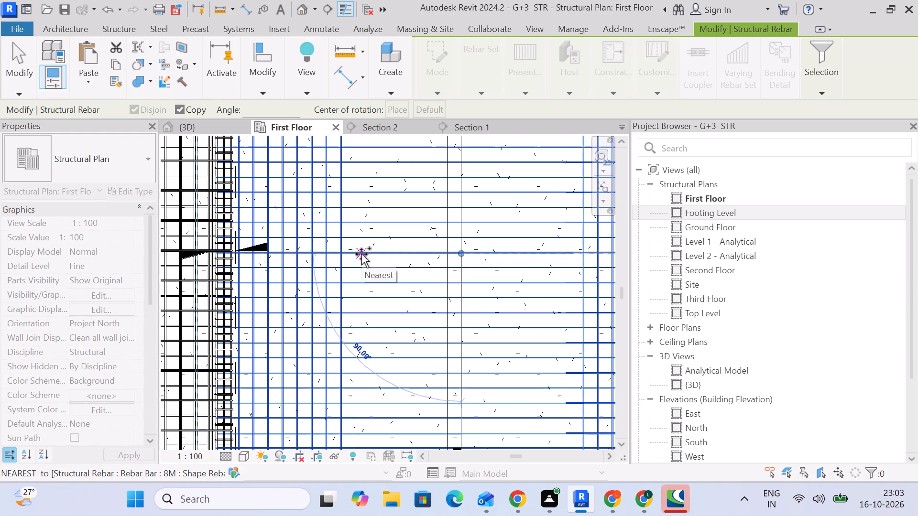
scroll(355, 253, up, 3)
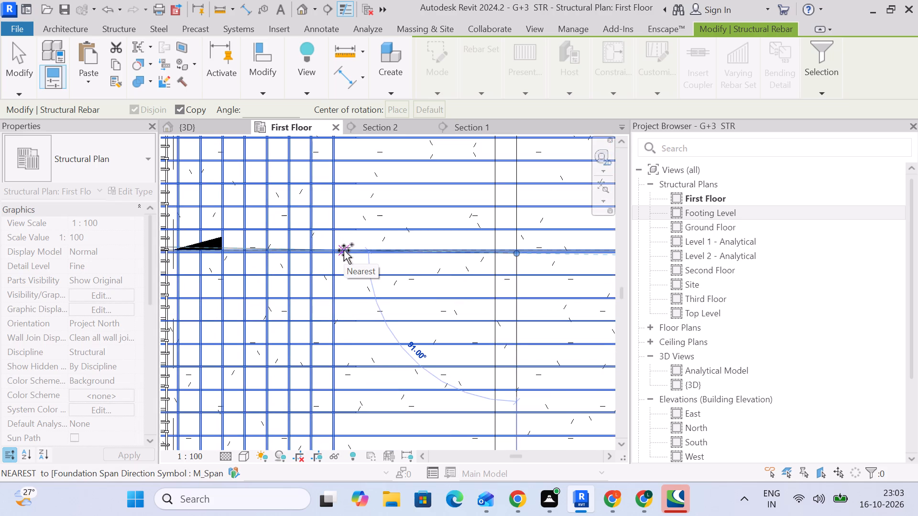
middle_drag(231, 248, 365, 248)
scroll(305, 251, up, 7)
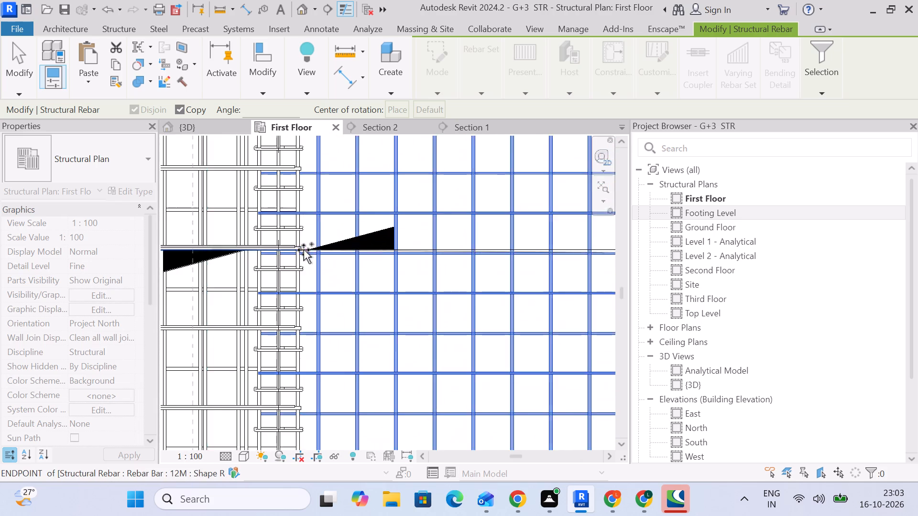
scroll(304, 250, up, 3)
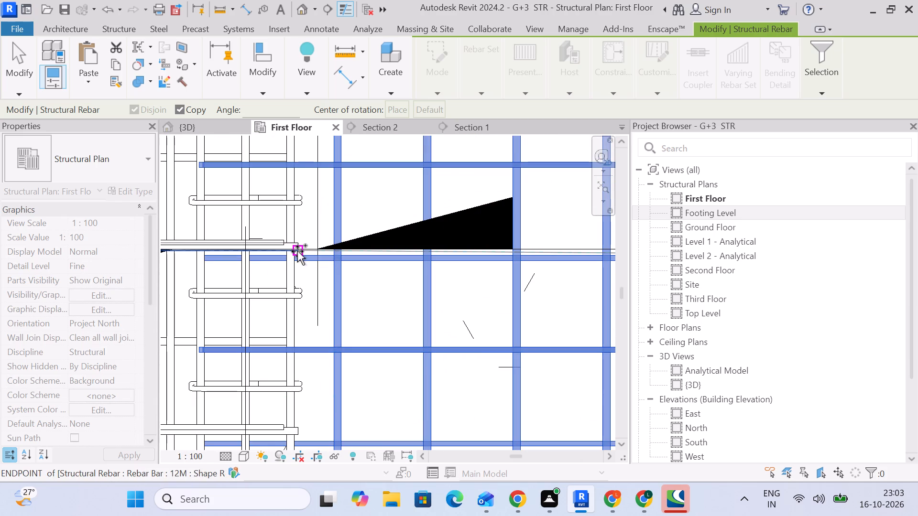
scroll(297, 251, down, 8)
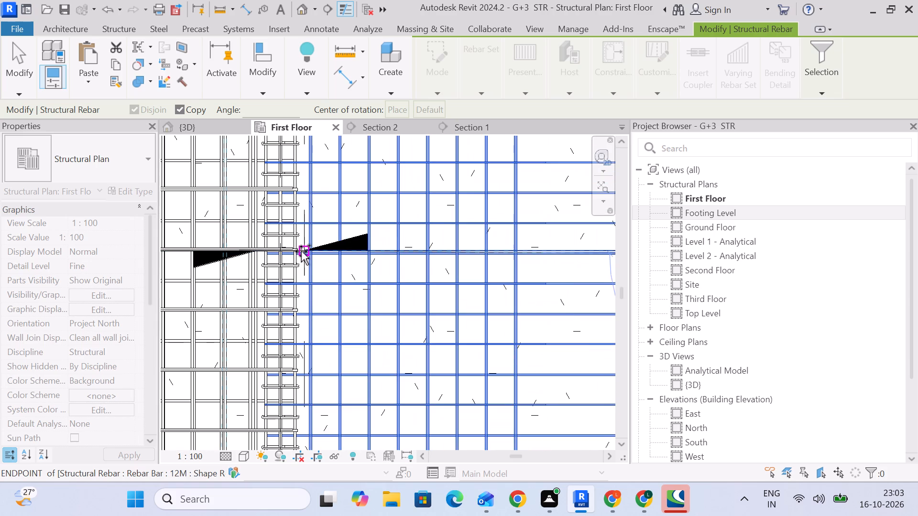
scroll(307, 252, down, 4)
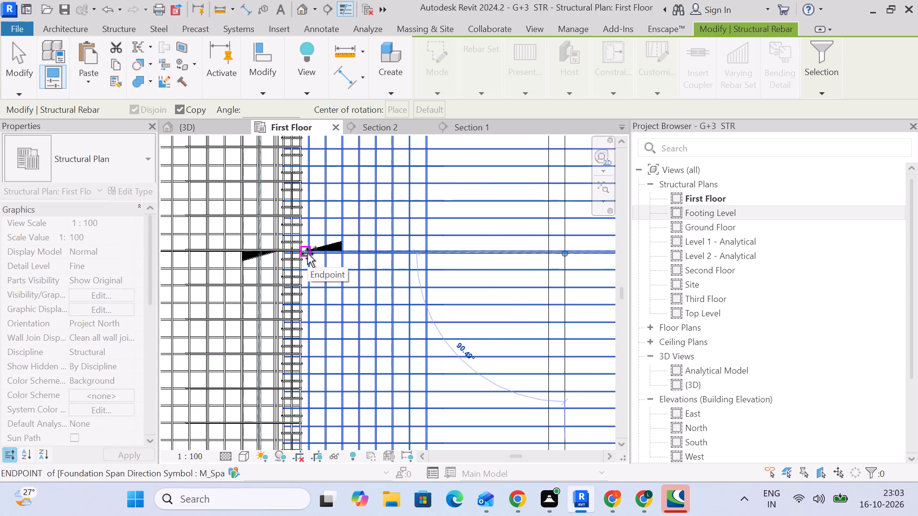
scroll(435, 259, up, 4)
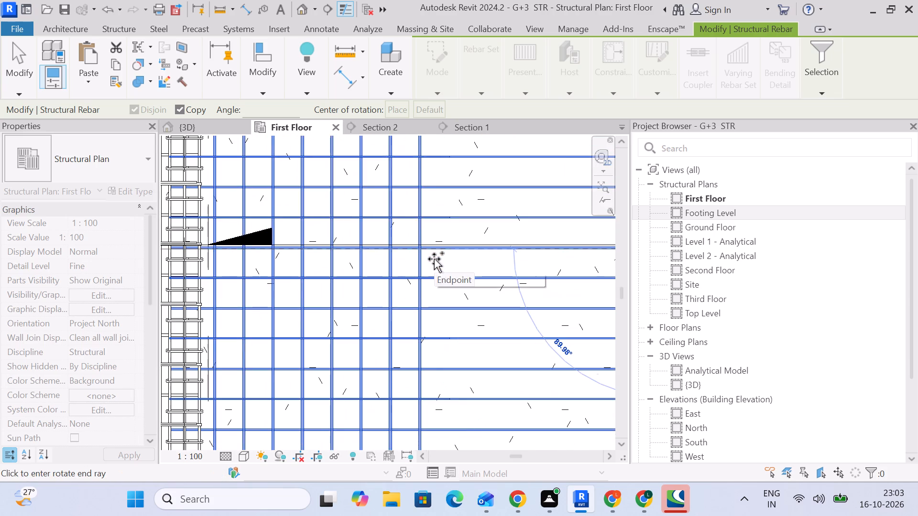
scroll(434, 259, down, 3)
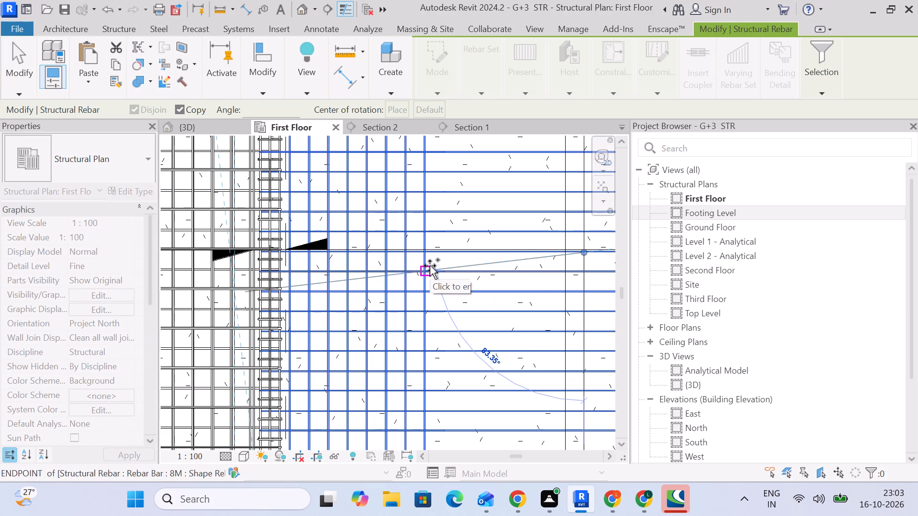
text(90)
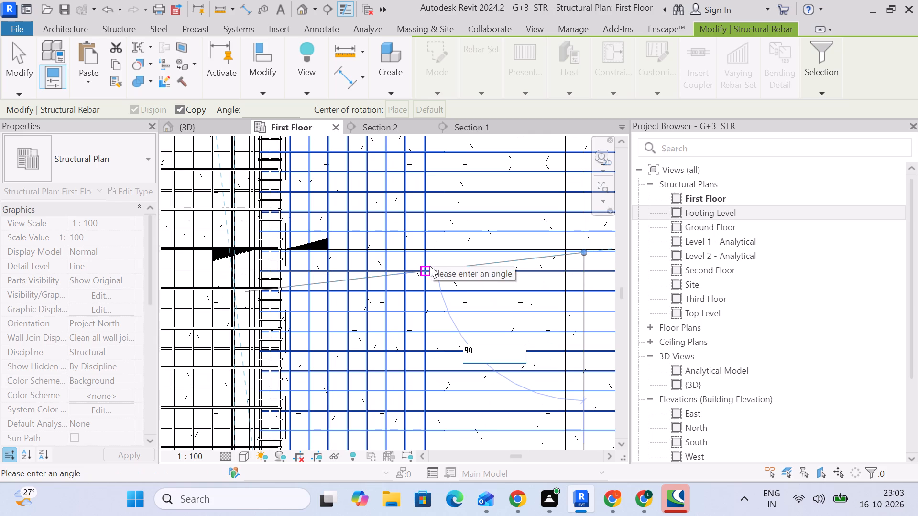
key(Return)
scroll(433, 268, down, 8)
middle_drag(437, 276, 375, 237)
click(363, 407)
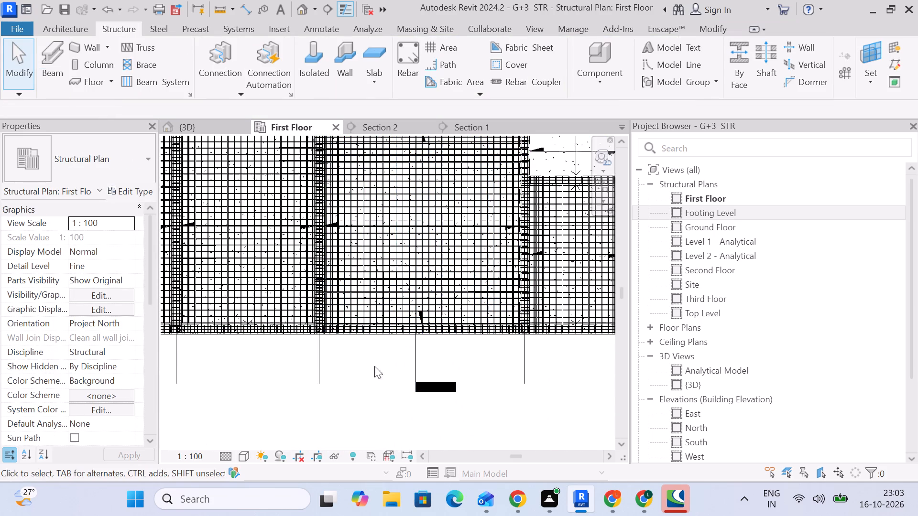
In Section 1, extend the straight top 8M bar to the outer leg of the beam stirrup, about 1400 mm long overall.
click(391, 125)
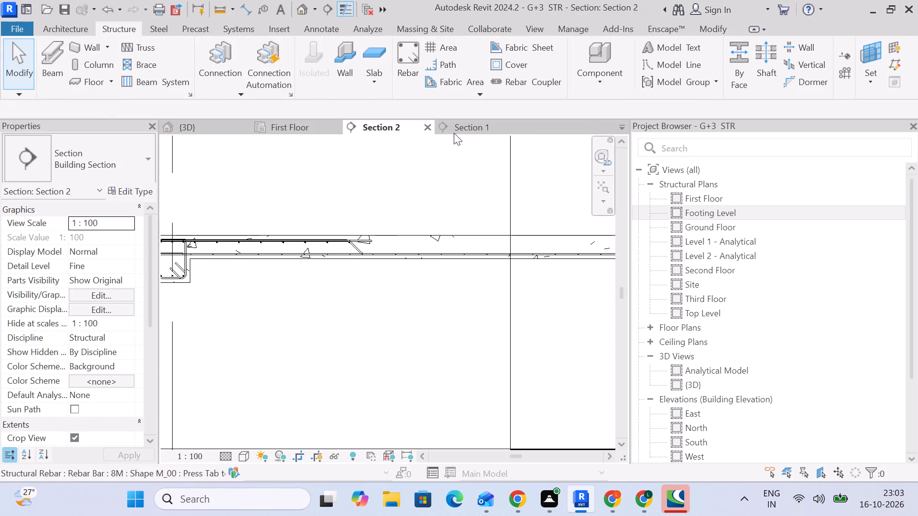
click(458, 127)
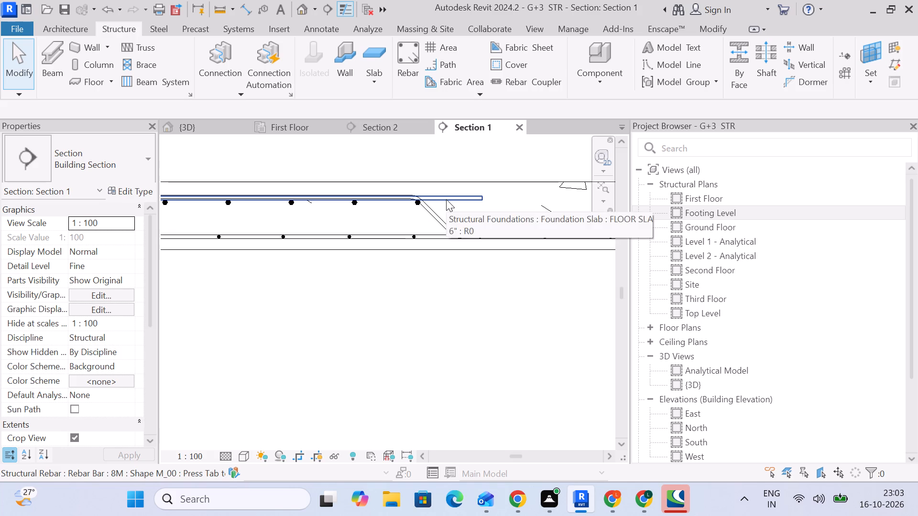
click(446, 199)
scroll(446, 200, down, 6)
scroll(190, 208, up, 9)
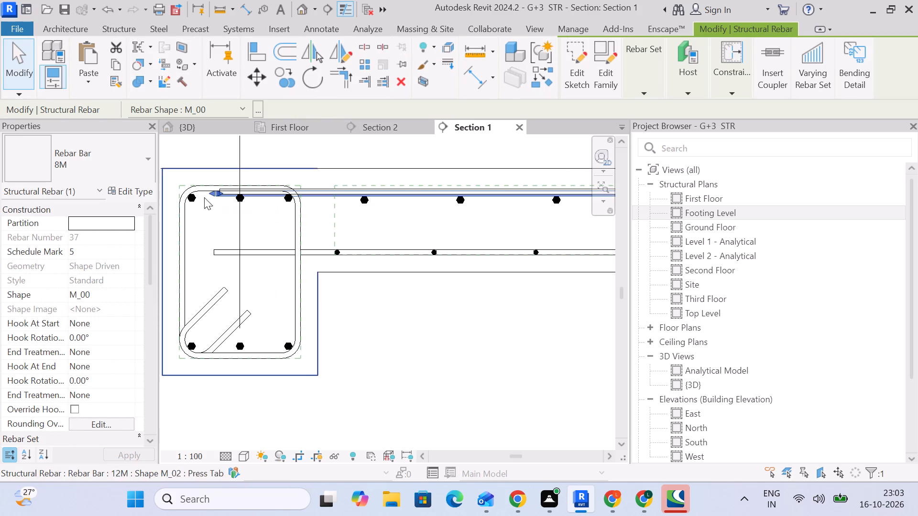
drag(214, 192, 187, 201)
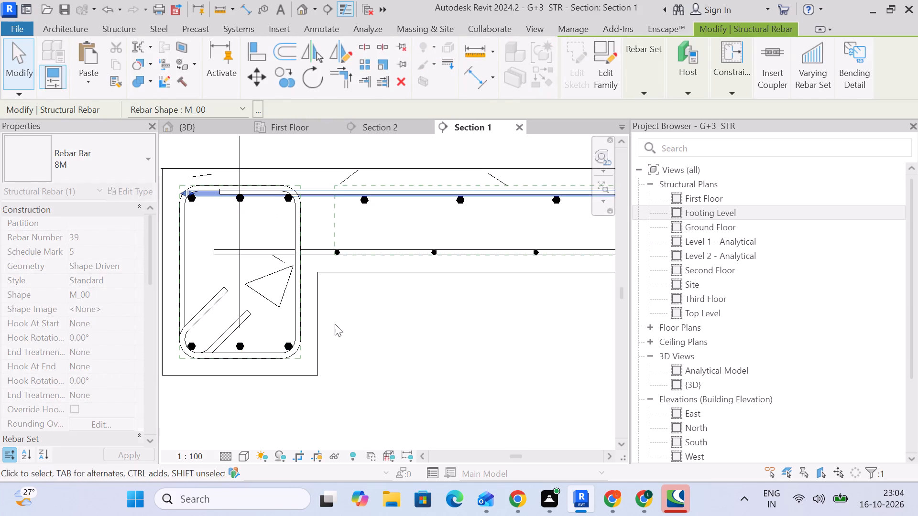
click(346, 327)
Extend the bottom 8M slab bar's end to just inside the outer leg of the beam stirrup.
click(309, 251)
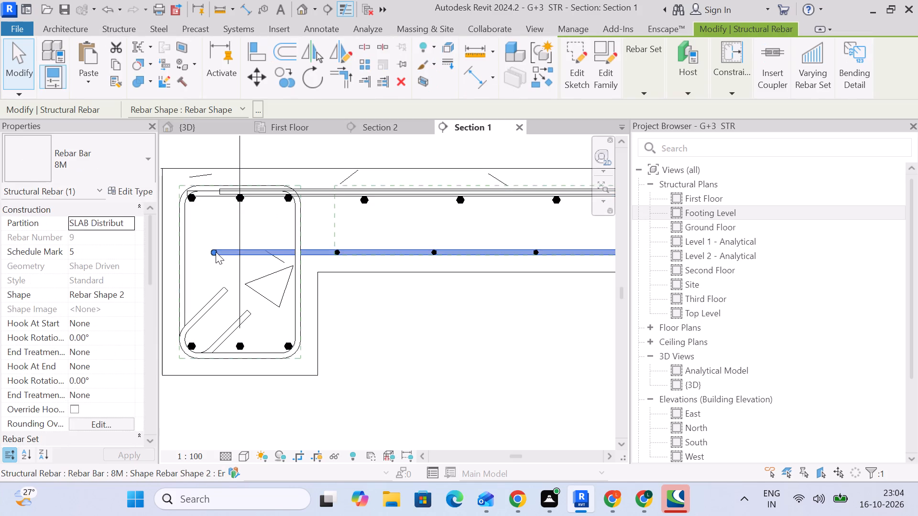
drag(215, 252, 184, 254)
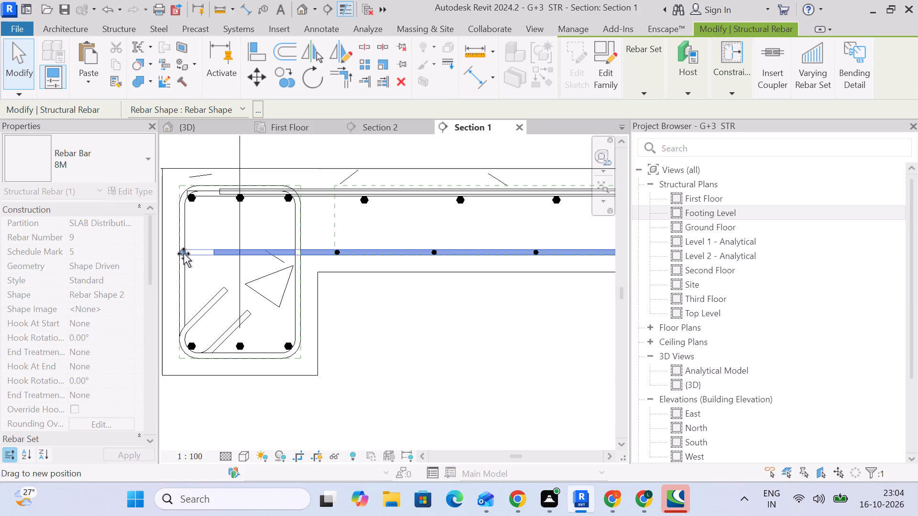
drag(184, 254, 188, 254)
click(377, 304)
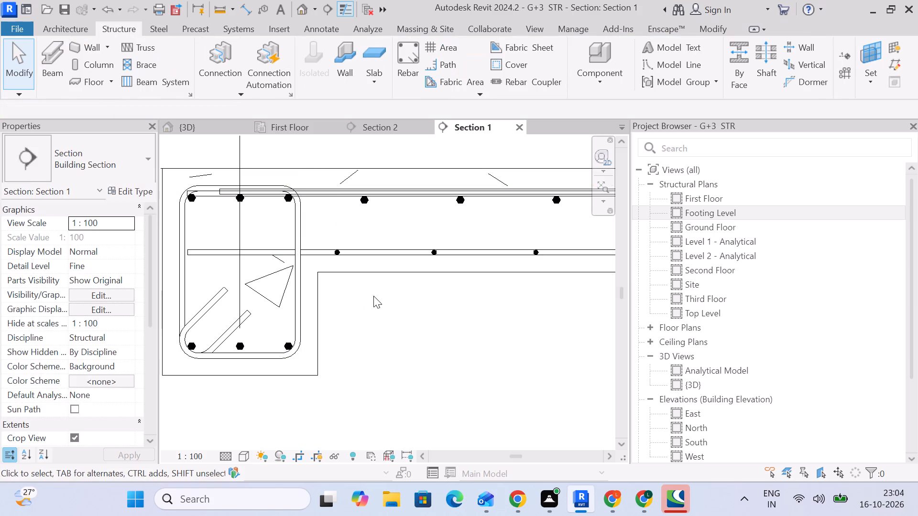
Change the bottom 8M slab bar running lengthwise in Section 1 to bar type 12M.
scroll(340, 257, up, 5)
click(340, 257)
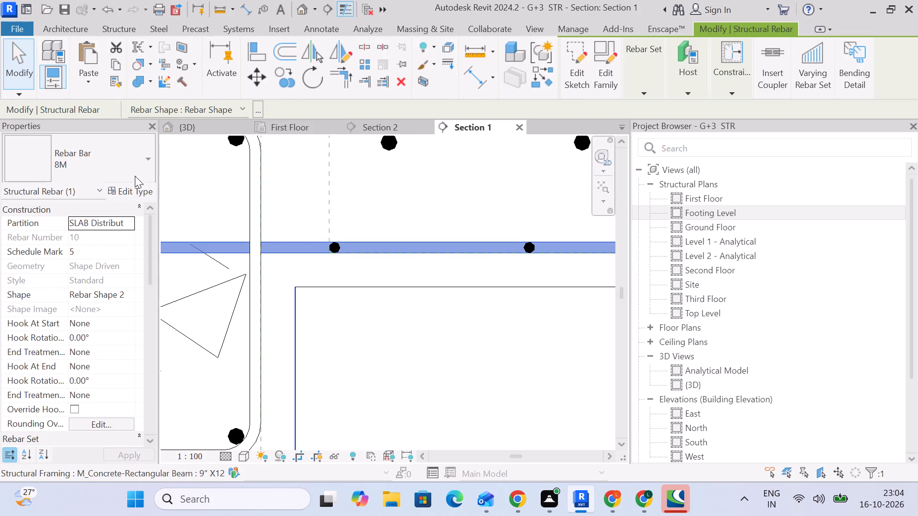
click(130, 169)
click(93, 244)
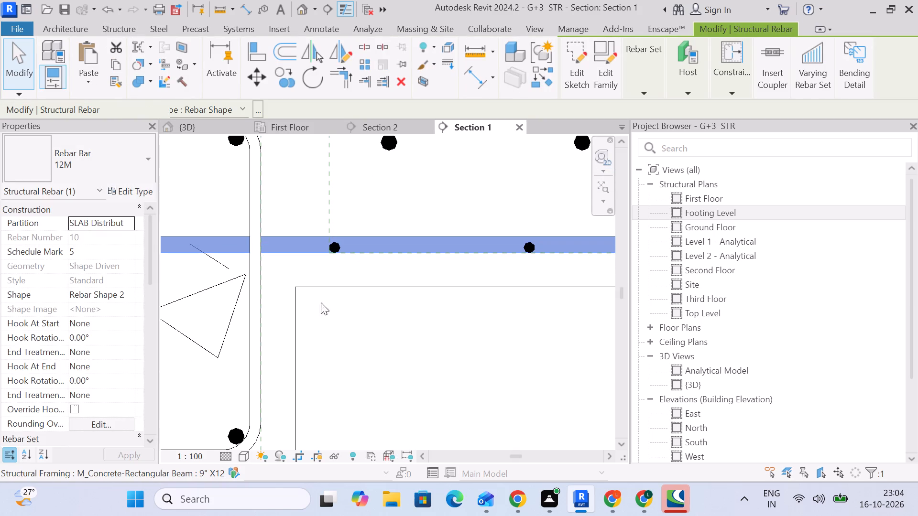
click(470, 324)
Change both alternating bottom 8M bar sets, cut in cross-section in Section 1, to bar type 12M.
click(336, 249)
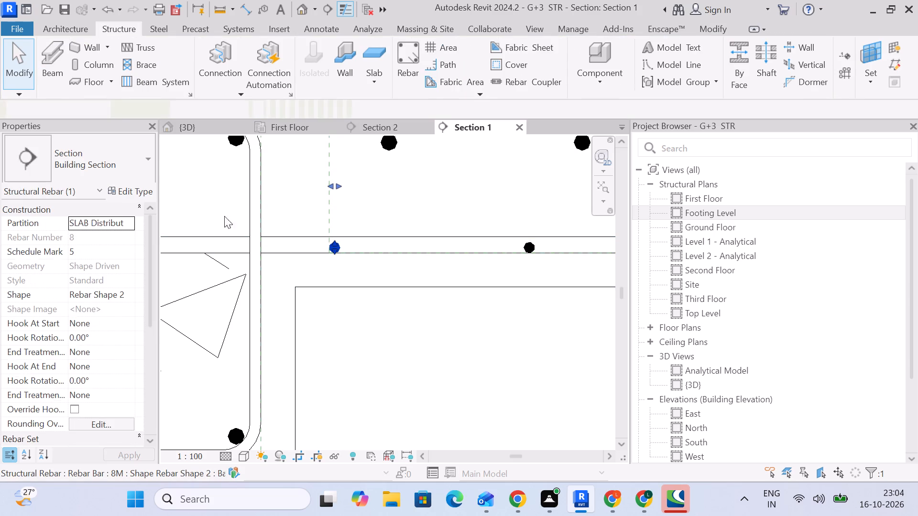
click(128, 162)
click(86, 248)
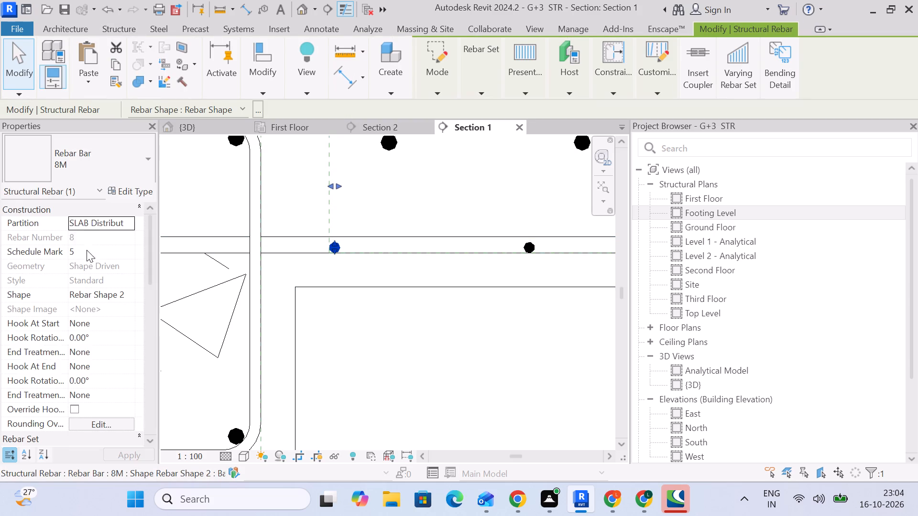
click(474, 350)
scroll(478, 348, down, 4)
middle_drag(492, 341, 339, 306)
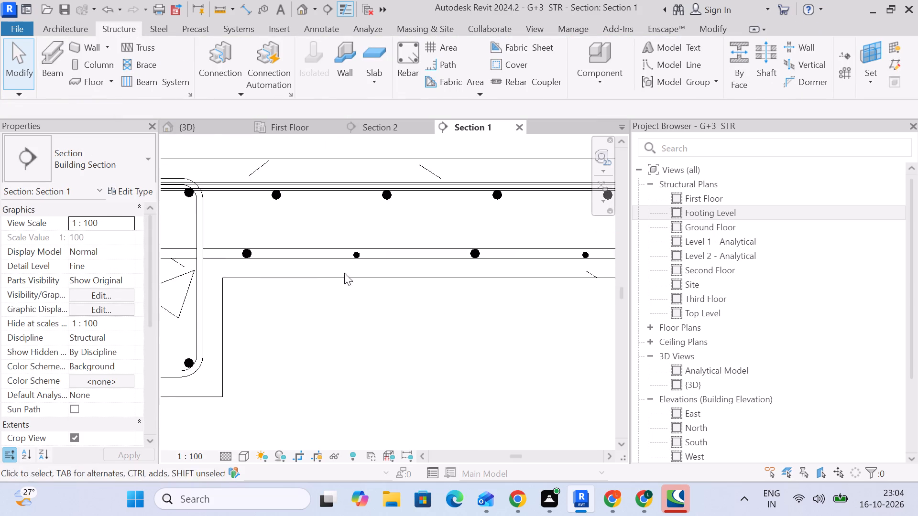
scroll(356, 254, up, 4)
click(359, 255)
click(87, 168)
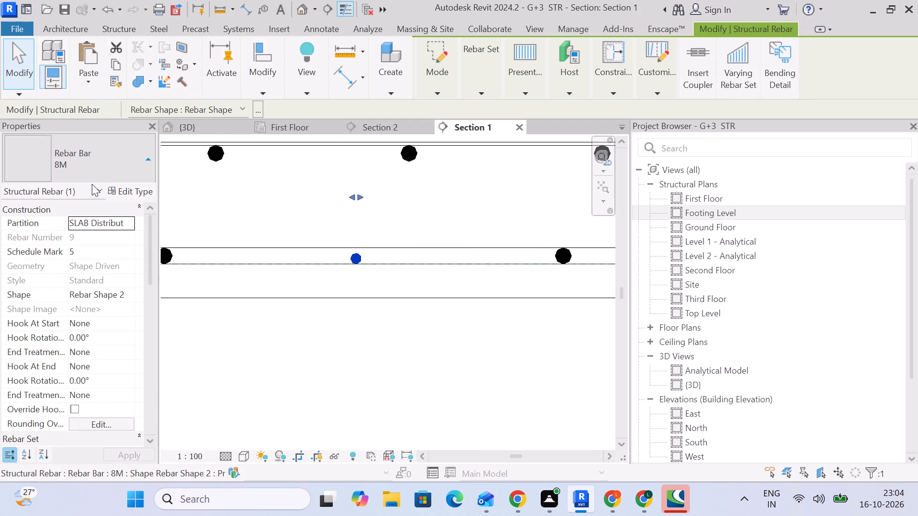
click(87, 248)
scroll(463, 357, down, 5)
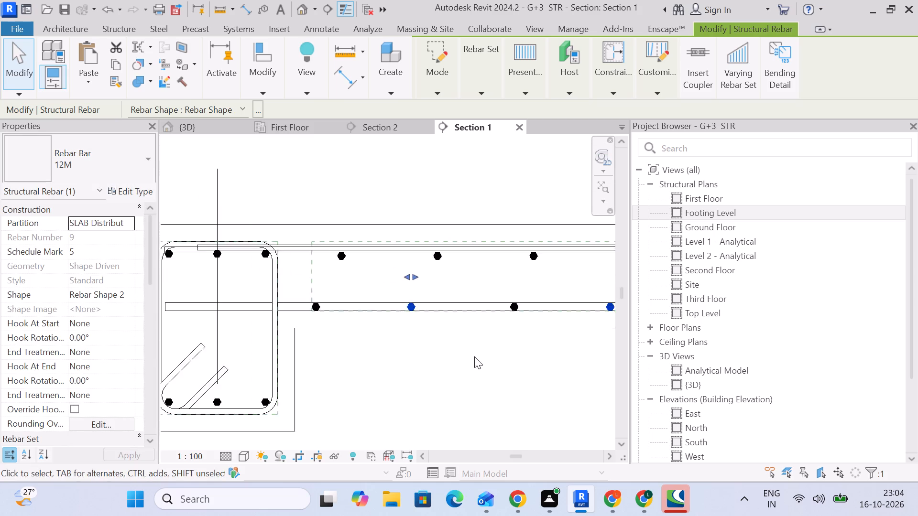
middle_drag(474, 356, 335, 312)
click(337, 314)
Change the extended straight top 8M bar over the beam to bar type 12M.
click(446, 258)
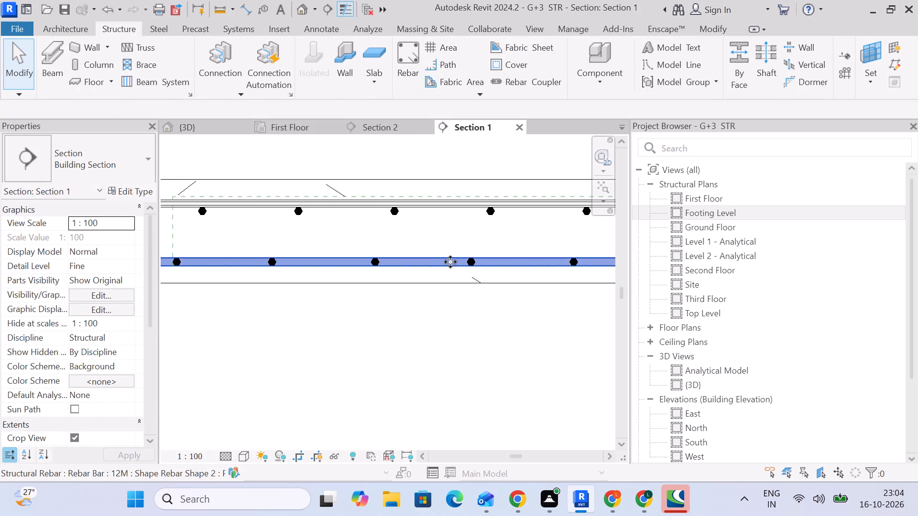
scroll(472, 290, down, 4)
middle_drag(473, 296, 391, 260)
click(424, 297)
scroll(441, 302, down, 4)
middle_drag(452, 305, 246, 262)
scroll(387, 190, up, 3)
click(353, 219)
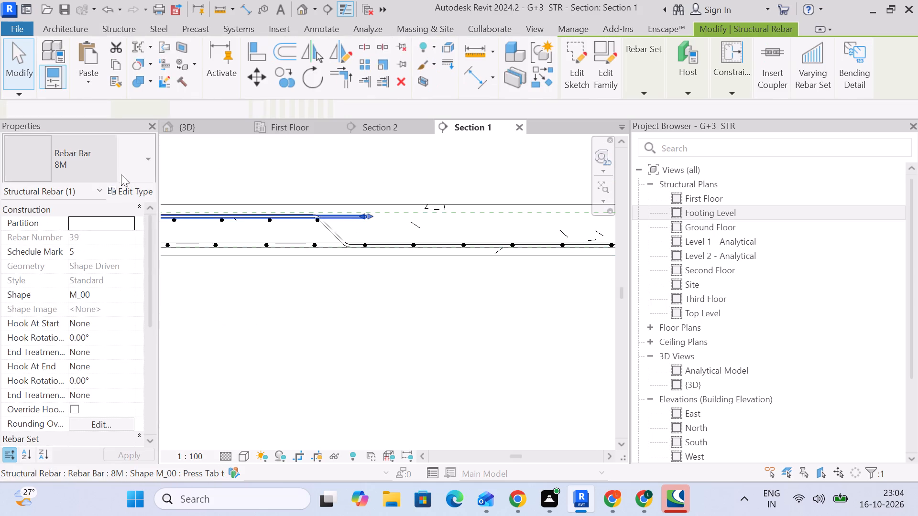
click(119, 164)
click(91, 248)
scroll(422, 292, down, 5)
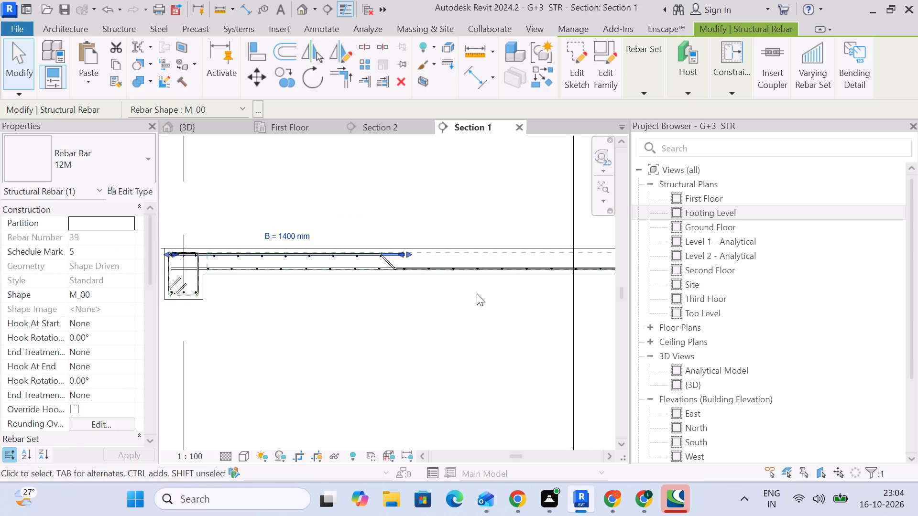
Change the straight top 8M bar over the beam at the slab's opposite end in Section 1 to bar type 12M.
middle_drag(477, 293, 233, 236)
scroll(583, 255, down, 3)
middle_drag(582, 256, 473, 229)
scroll(473, 229, up, 1)
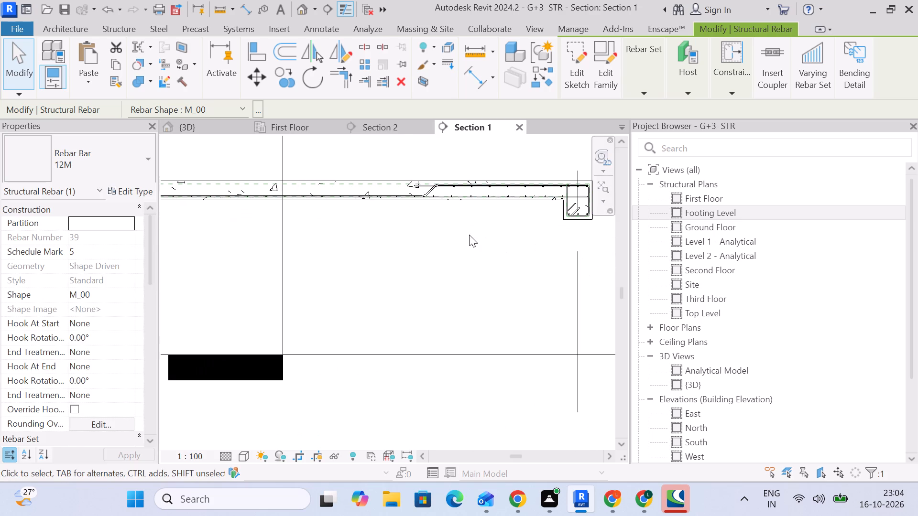
scroll(468, 247, down, 2)
middle_drag(468, 248, 423, 279)
click(420, 272)
scroll(377, 222, up, 6)
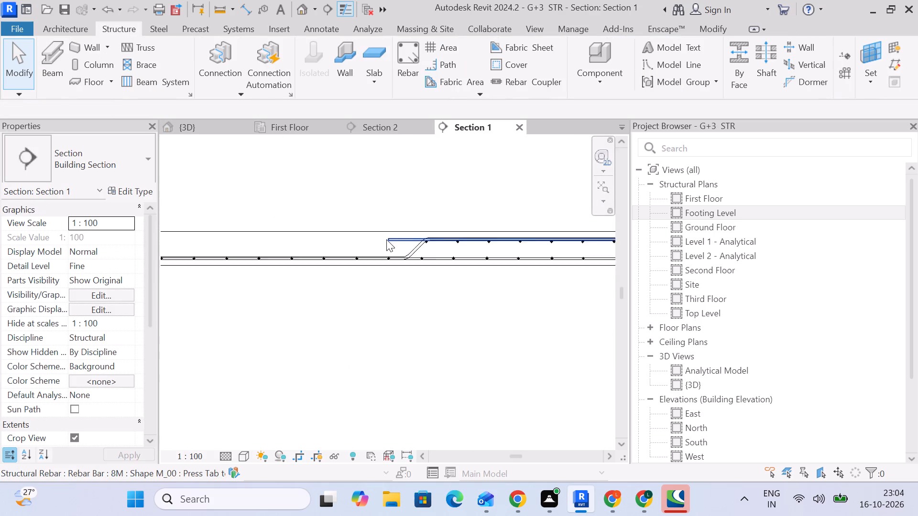
scroll(386, 239, up, 6)
click(416, 236)
click(73, 163)
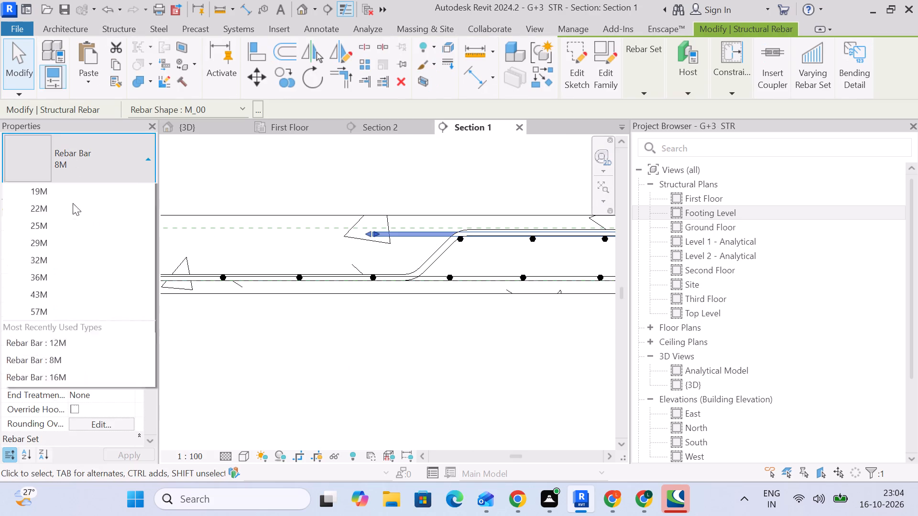
click(82, 244)
click(555, 330)
In Section 2, change the remaining bottom 8M bar set, cut in cross-section, to bar type 12M.
scroll(557, 332, down, 4)
middle_drag(550, 331, 163, 292)
scroll(200, 290, down, 3)
scroll(270, 285, down, 1)
middle_drag(275, 285, 385, 227)
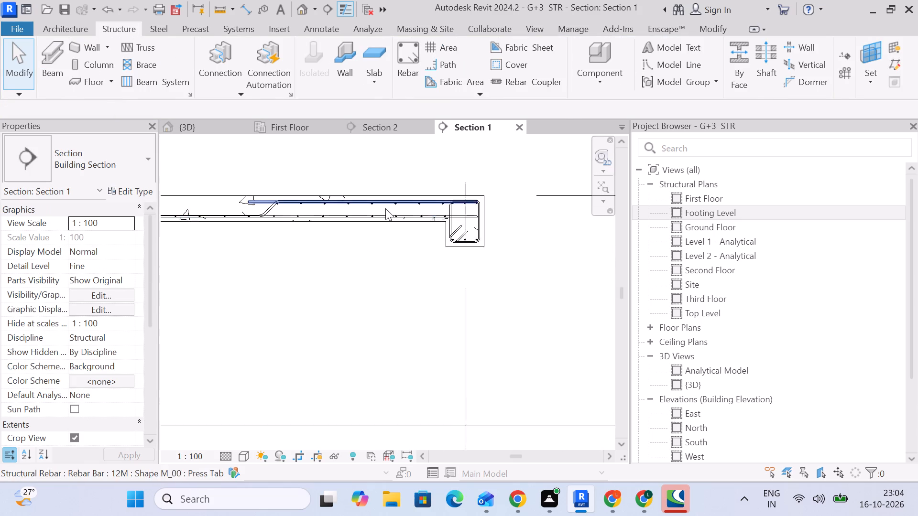
scroll(383, 209, down, 3)
middle_drag(364, 254, 422, 228)
drag(397, 131, 393, 135)
scroll(291, 289, up, 4)
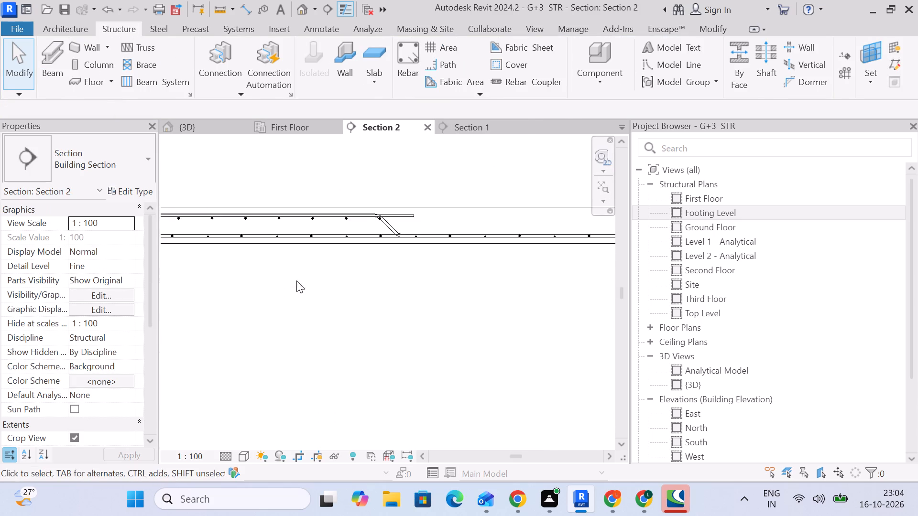
scroll(297, 224, up, 8)
click(250, 226)
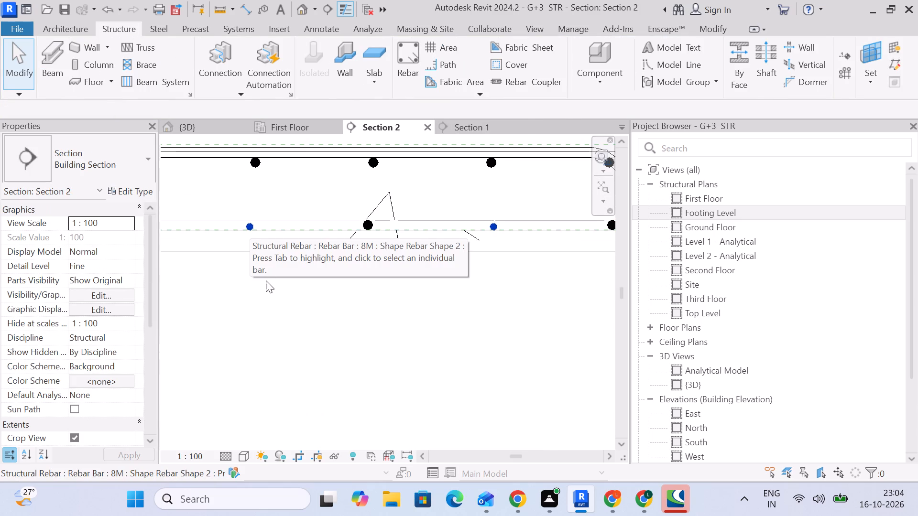
click(109, 161)
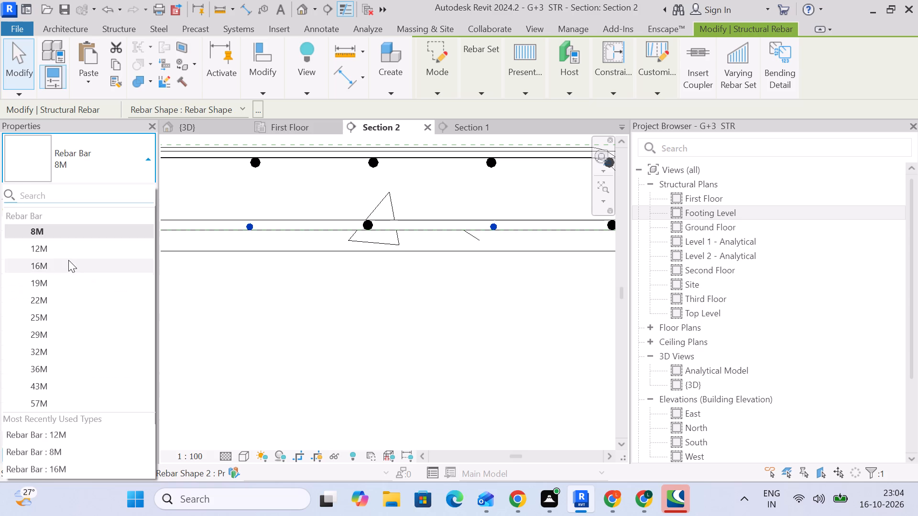
click(66, 251)
click(356, 287)
Change both straight top 8M bars, one at each end of the slab span in Section 2, to bar type 12M.
scroll(359, 288, down, 5)
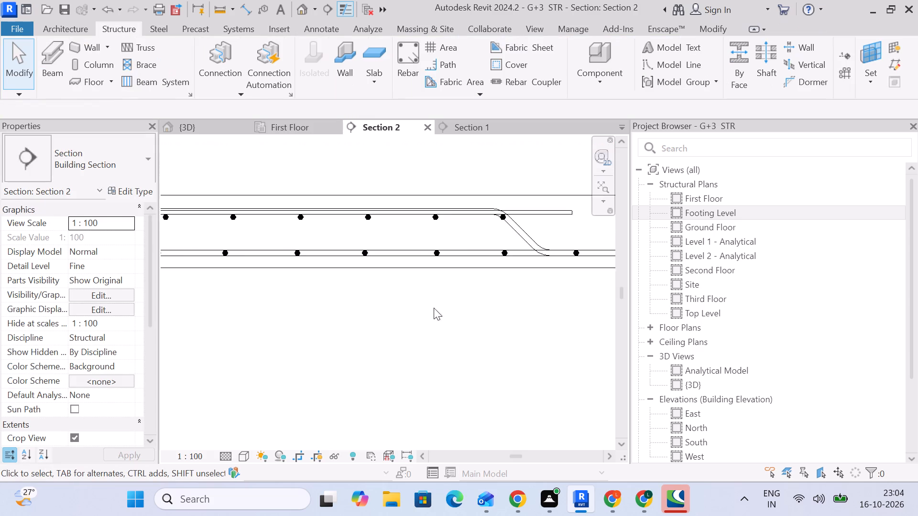
middle_drag(434, 308, 299, 275)
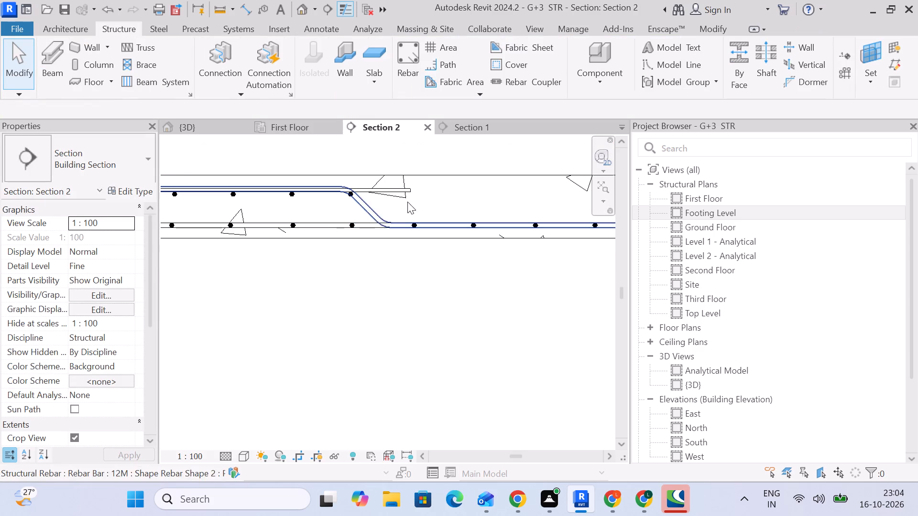
click(407, 194)
click(98, 158)
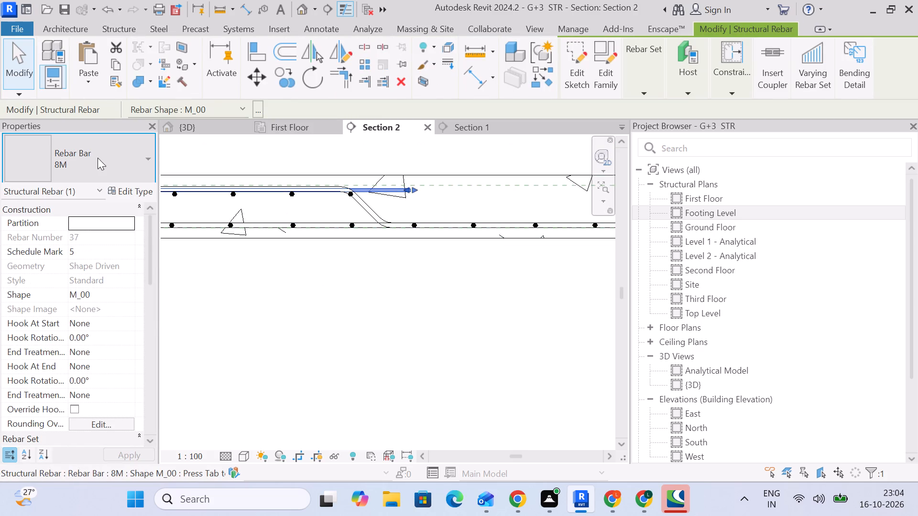
click(65, 252)
scroll(479, 323, down, 4)
middle_drag(497, 324, 35, 306)
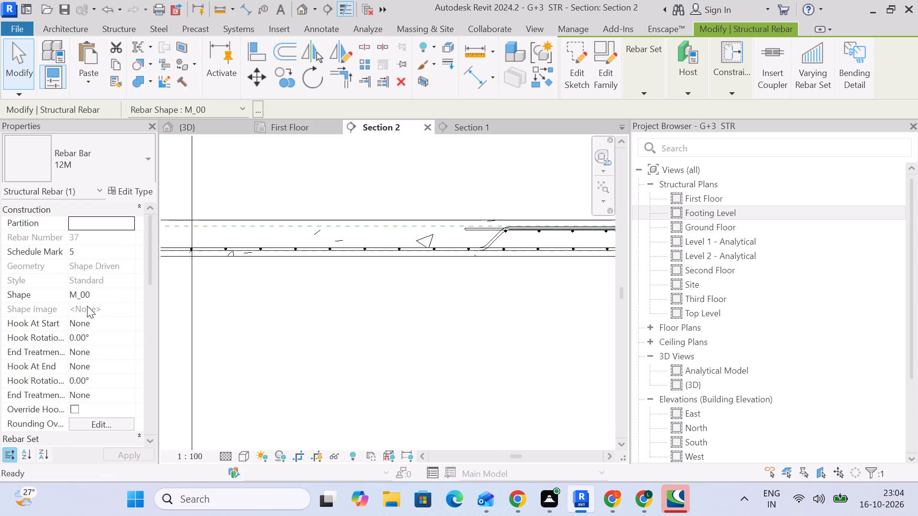
click(475, 231)
click(109, 162)
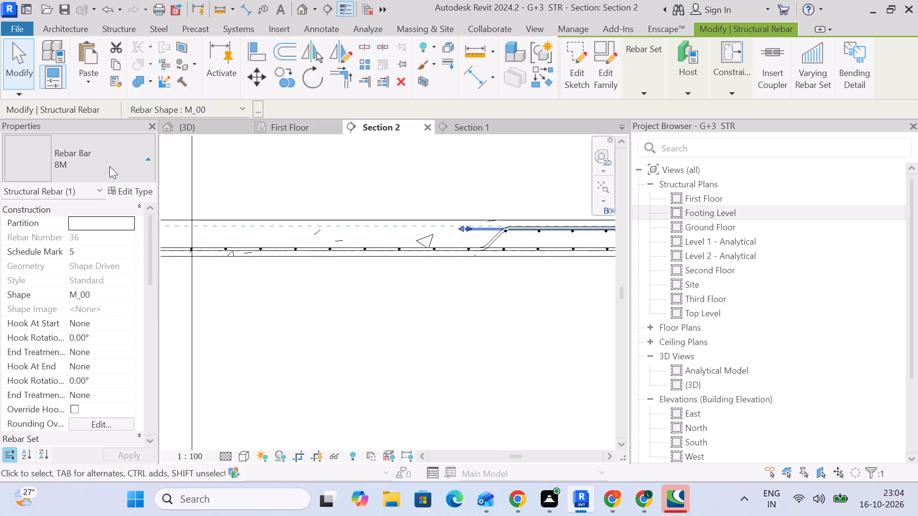
click(106, 250)
click(587, 314)
Examine the slab bars across the span and over the beams in Section 2.
middle_drag(585, 303, 553, 305)
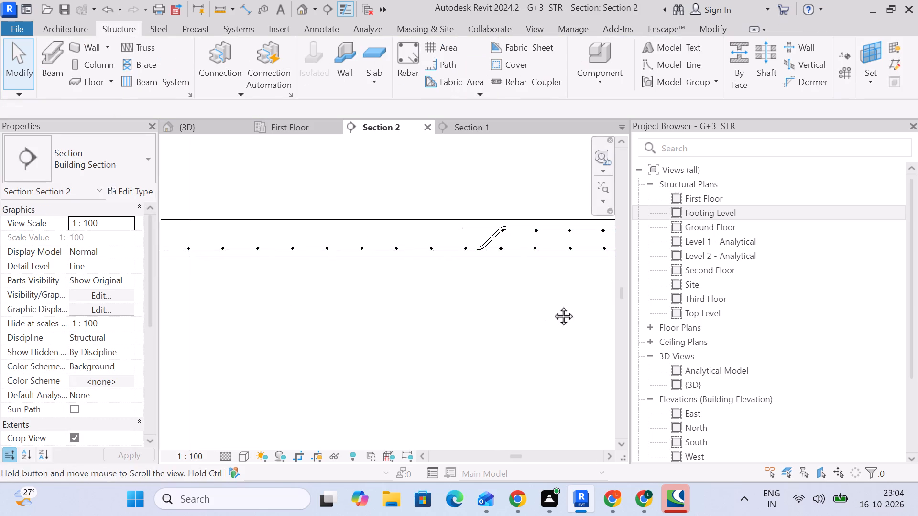
middle_drag(553, 305, 448, 306)
scroll(443, 297, up, 4)
scroll(435, 220, up, 5)
scroll(431, 222, down, 15)
middle_drag(429, 250, 562, 196)
middle_drag(446, 213, 454, 294)
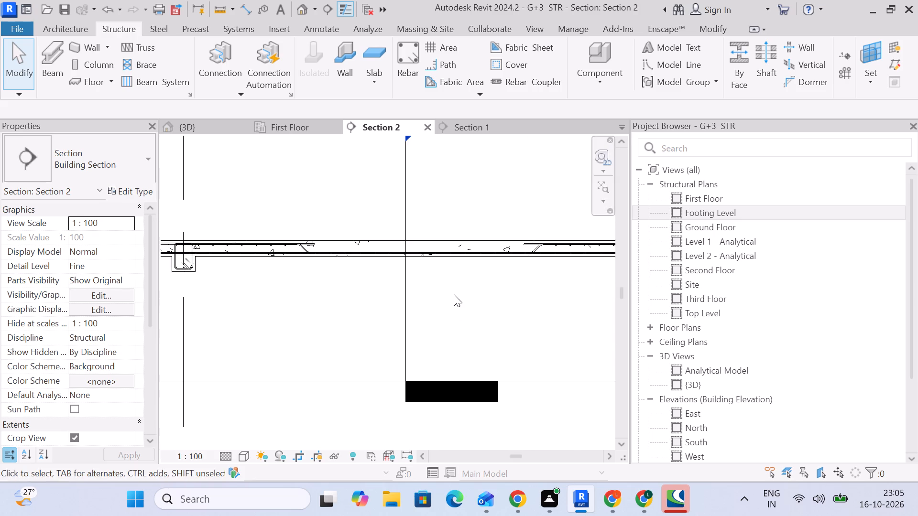
scroll(454, 294, down, 4)
middle_drag(454, 299, 428, 289)
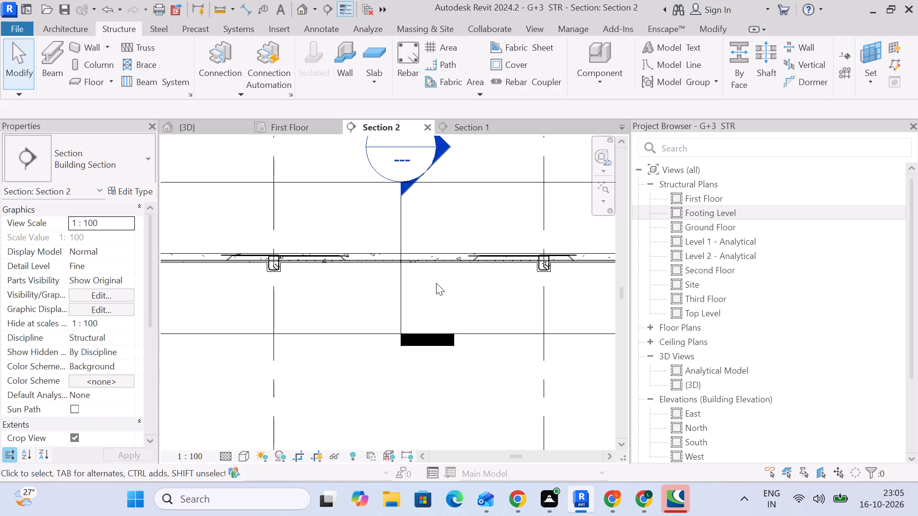
scroll(492, 242, up, 4)
scroll(469, 282, up, 4)
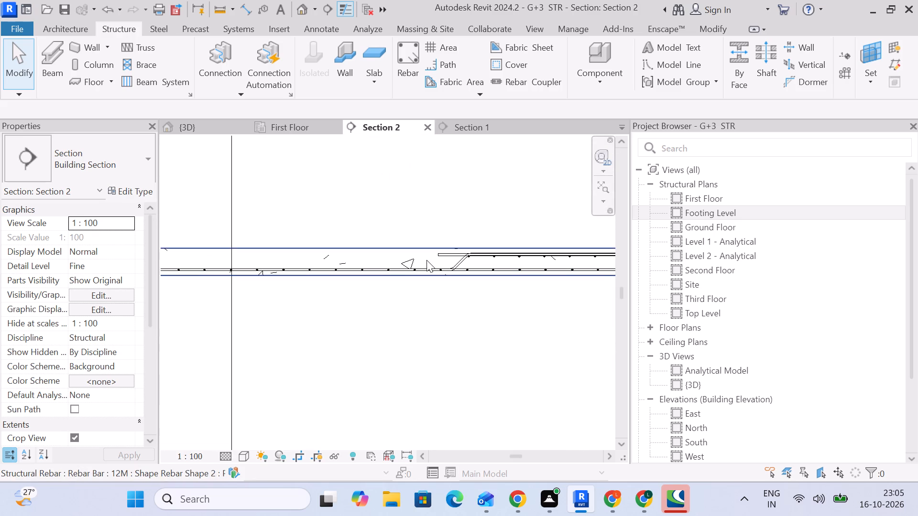
In the First Floor plan, stretch the straight 12M set along the middle bay's upper beam so its outermost bar lies closer to the beam.
click(437, 256)
click(278, 122)
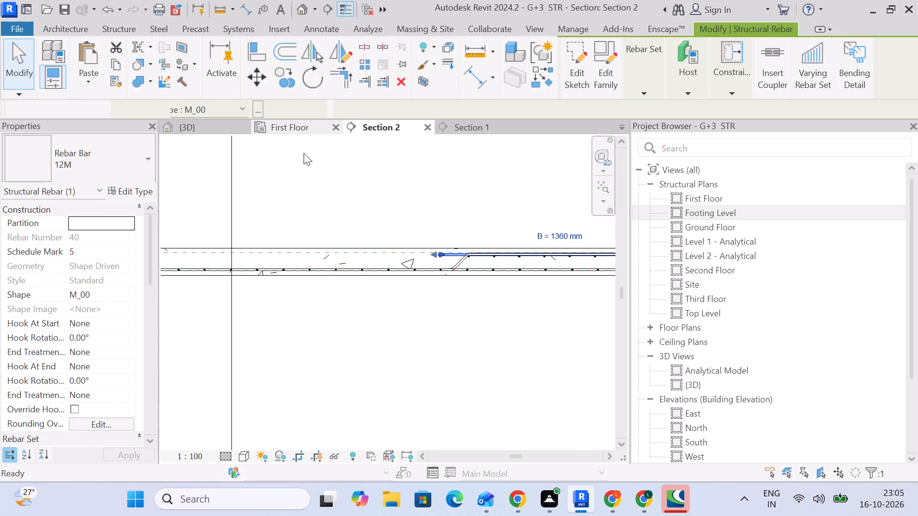
scroll(478, 322, up, 9)
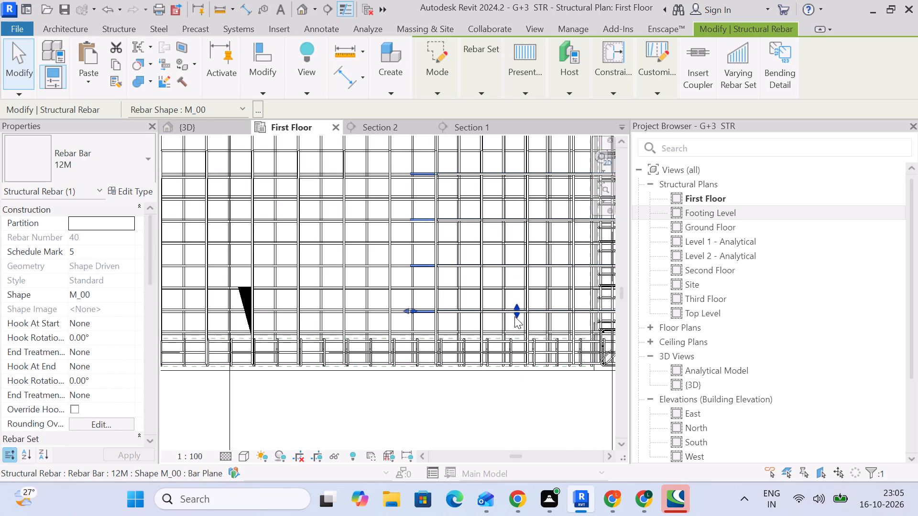
scroll(525, 350, down, 11)
scroll(518, 215, up, 9)
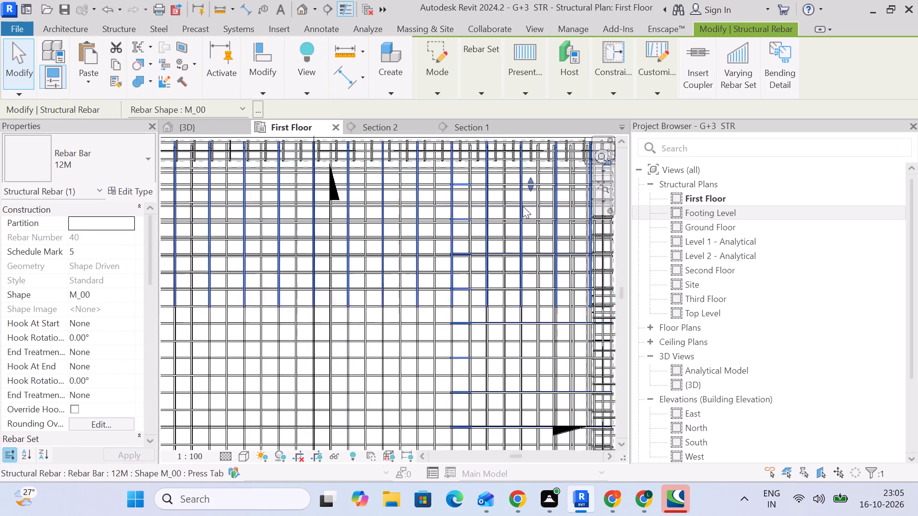
scroll(523, 206, up, 2)
middle_drag(523, 184, 462, 209)
scroll(473, 199, up, 3)
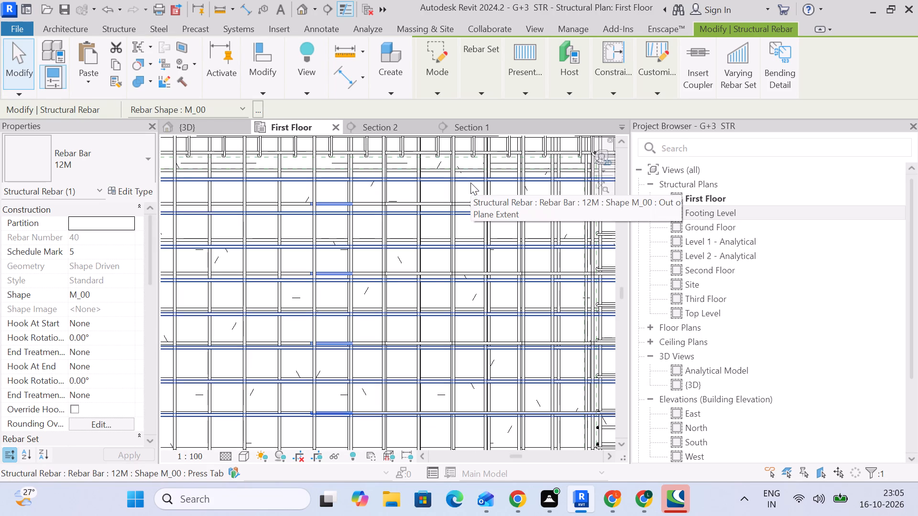
click(470, 183)
scroll(391, 216, down, 4)
middle_drag(319, 230, 493, 225)
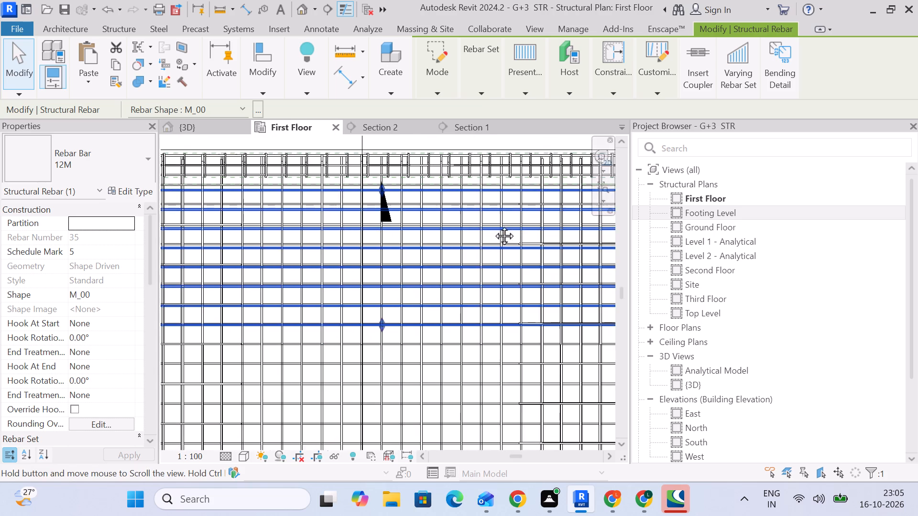
middle_drag(493, 225, 538, 220)
scroll(426, 178, up, 7)
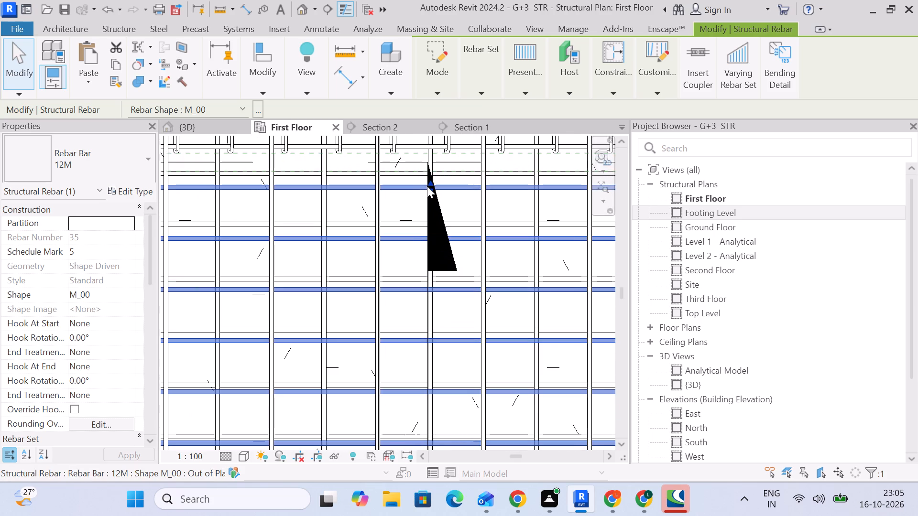
drag(428, 185, 431, 172)
scroll(435, 201, down, 6)
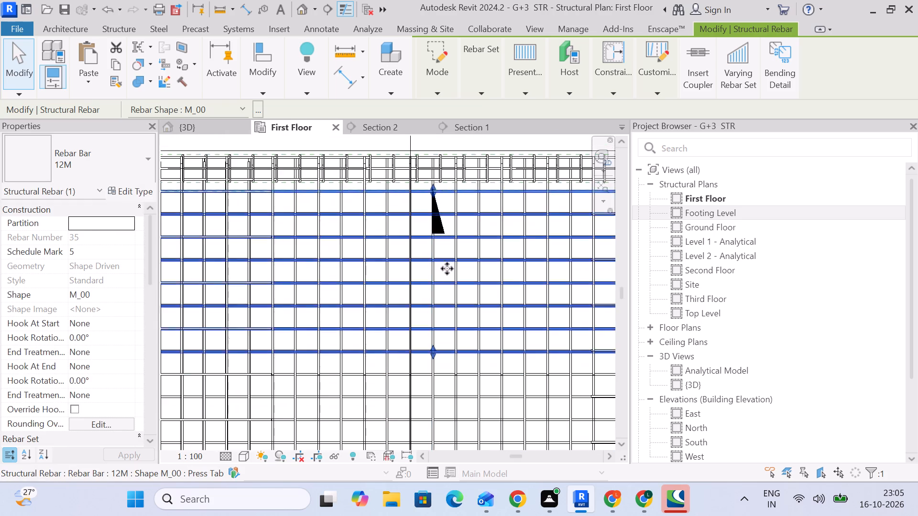
Adjust the outer extent of the straight 12M set along the middle bay's lower beam so its last bar sits just inside the beam edge.
scroll(451, 291, down, 5)
middle_drag(451, 294, 391, 262)
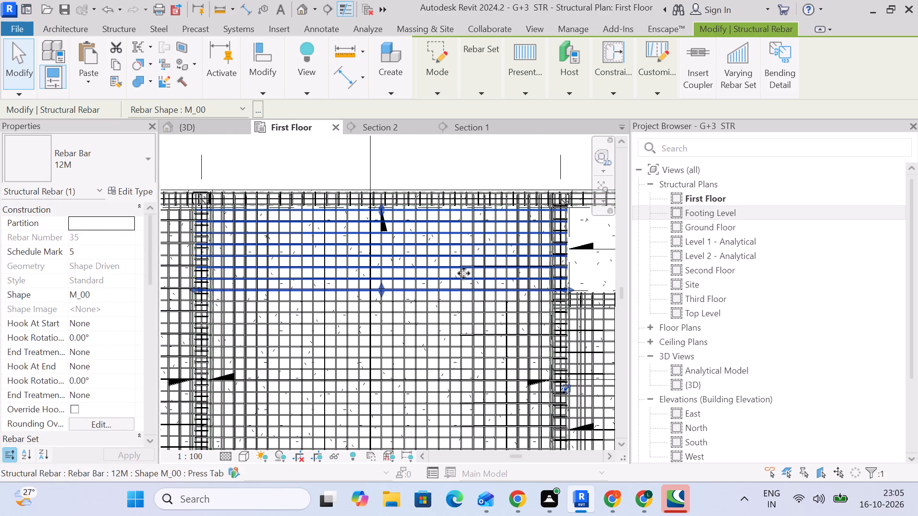
middle_drag(488, 344, 470, 228)
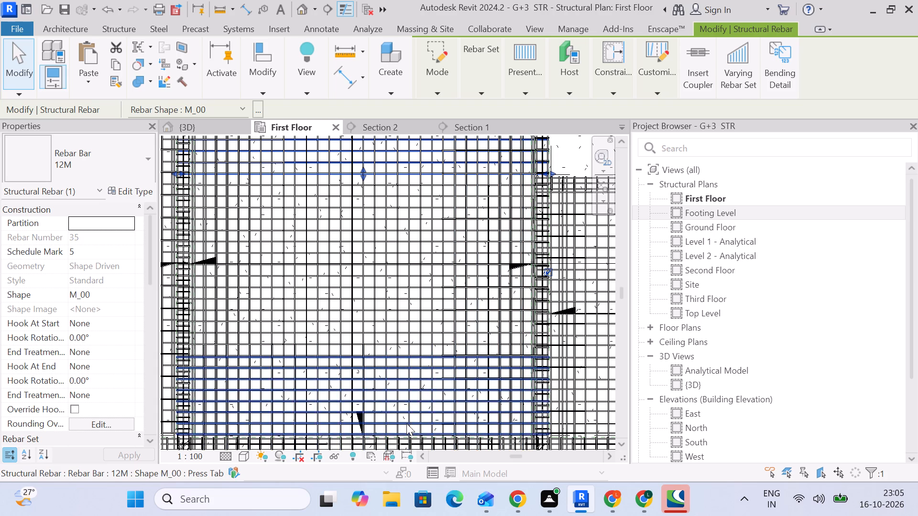
middle_drag(414, 394, 473, 226)
click(463, 231)
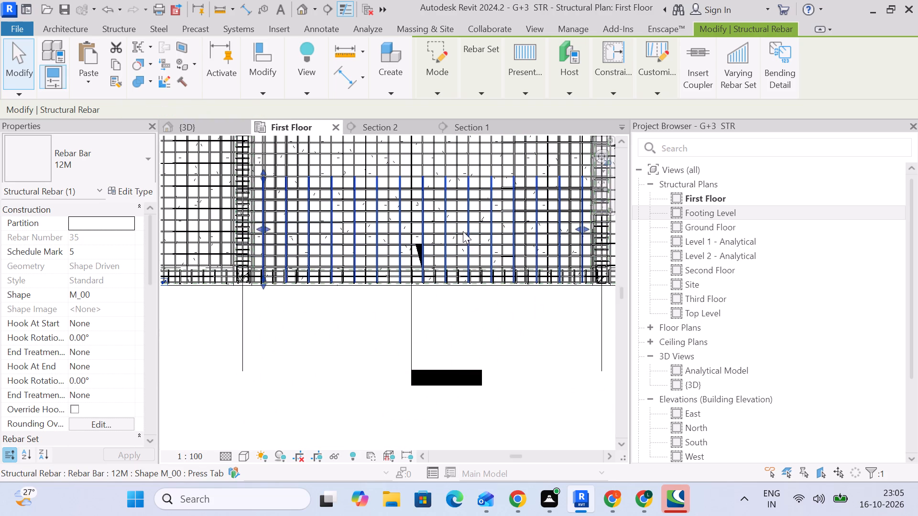
scroll(450, 189, up, 6)
middle_drag(518, 373, 353, 264)
scroll(353, 264, down, 4)
scroll(386, 210, up, 6)
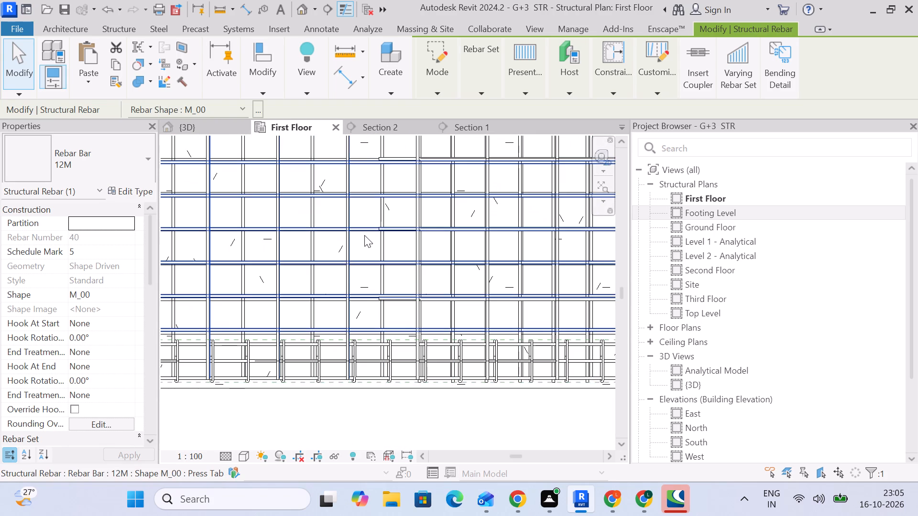
click(364, 235)
scroll(366, 254, down, 4)
middle_drag(372, 258, 481, 248)
scroll(356, 292, up, 5)
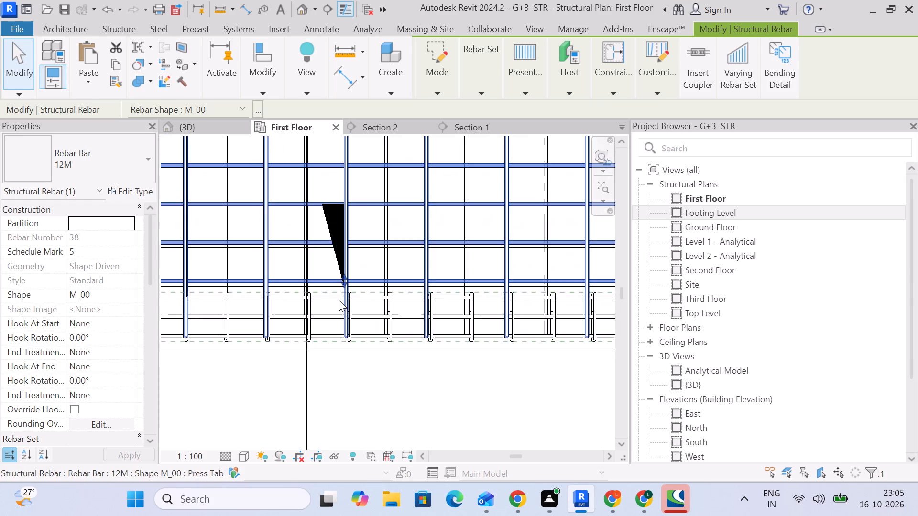
scroll(340, 292, up, 5)
drag(347, 271, 346, 276)
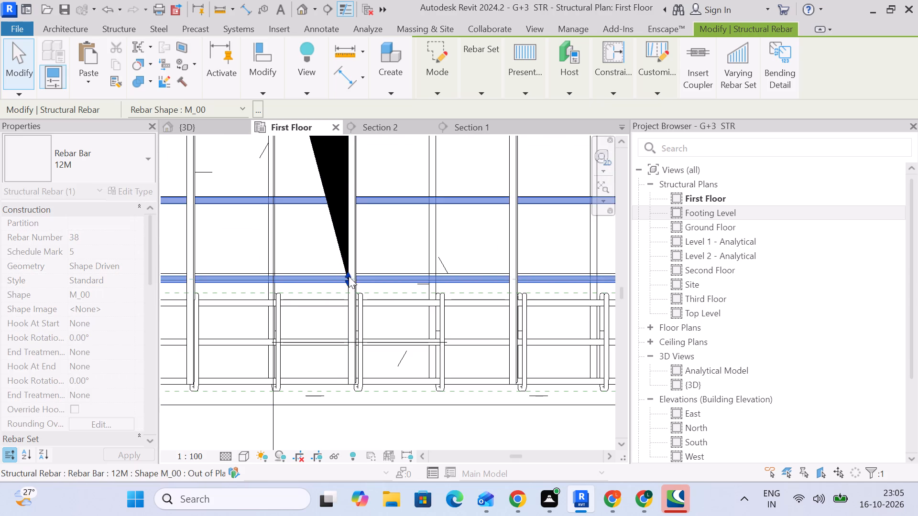
scroll(365, 255, down, 3)
scroll(365, 252, up, 8)
drag(342, 290, 345, 283)
scroll(364, 290, down, 5)
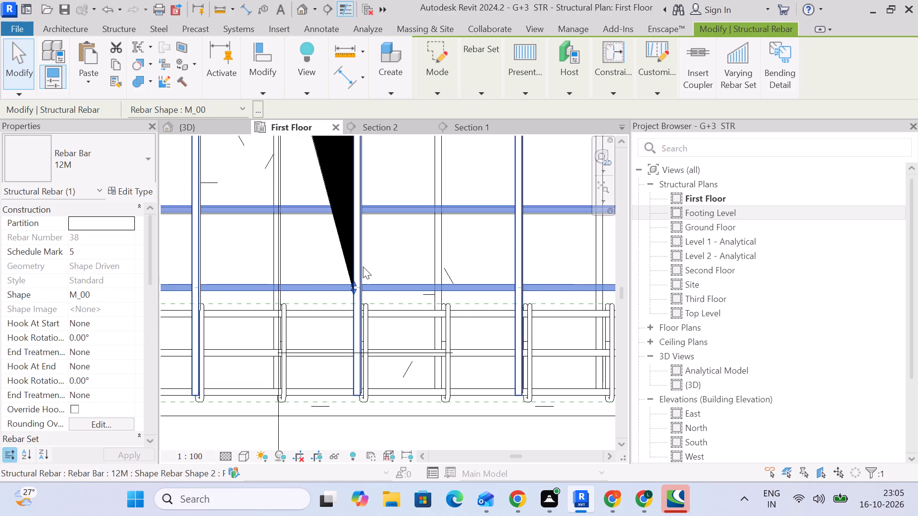
scroll(357, 236, down, 4)
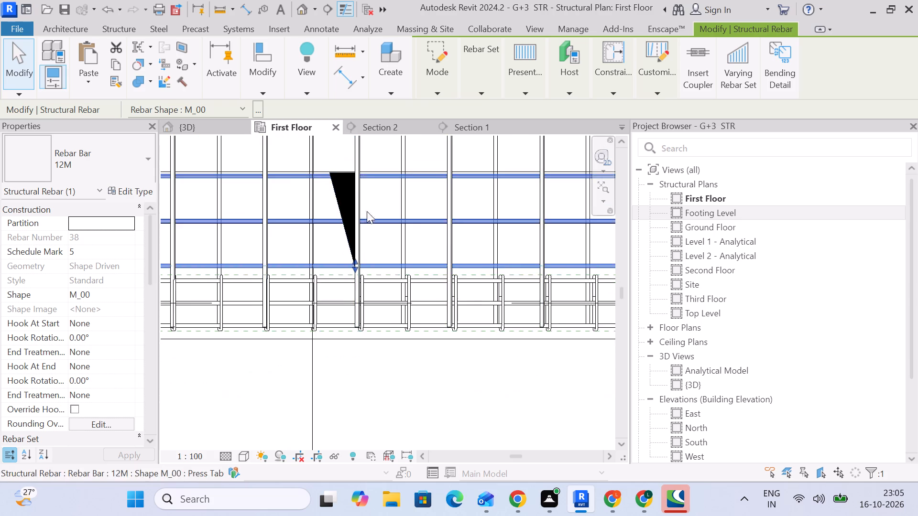
Stretch the inner extent of that lower 12M set slightly towards midspan, near the crossing top bars' ends.
middle_drag(367, 211, 387, 383)
scroll(384, 218, down, 3)
middle_drag(383, 223, 394, 367)
scroll(393, 329, up, 4)
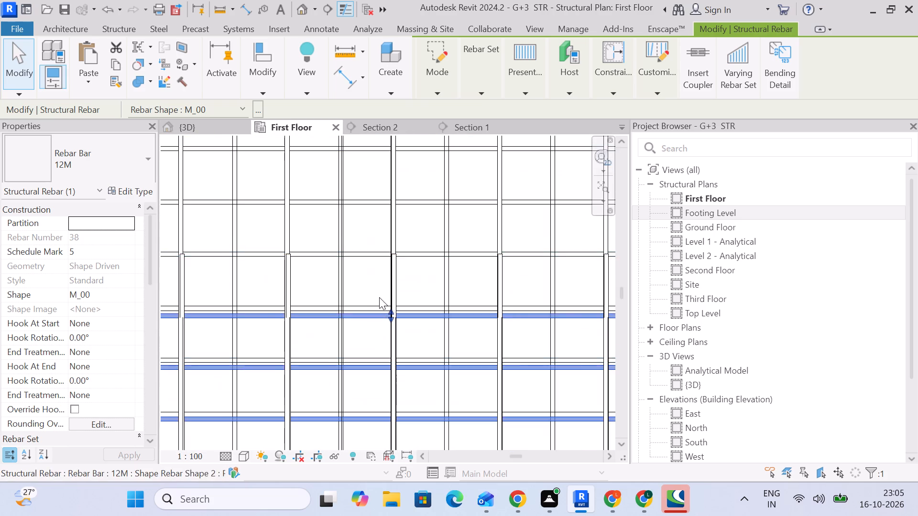
scroll(379, 298, up, 2)
drag(395, 318, 394, 313)
scroll(394, 313, down, 6)
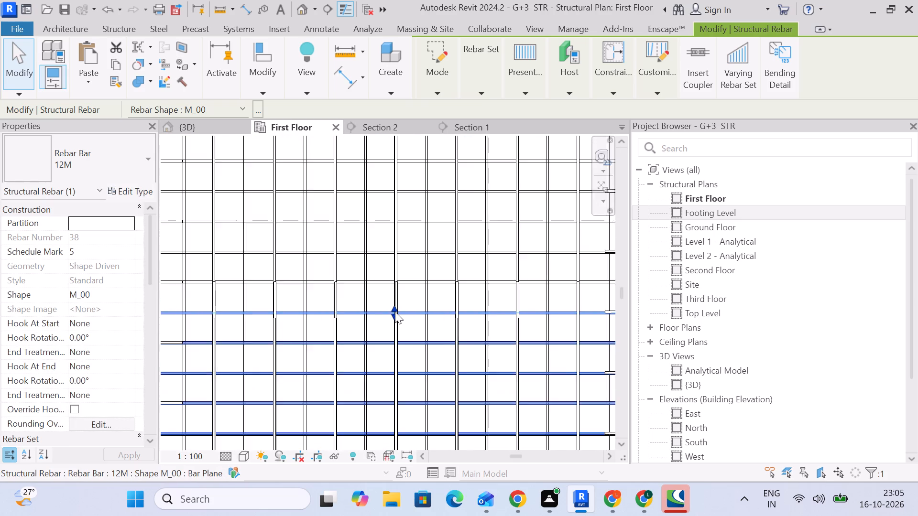
scroll(395, 312, down, 6)
middle_drag(405, 314, 399, 295)
scroll(395, 296, down, 3)
middle_drag(395, 296, 380, 290)
scroll(381, 288, down, 1)
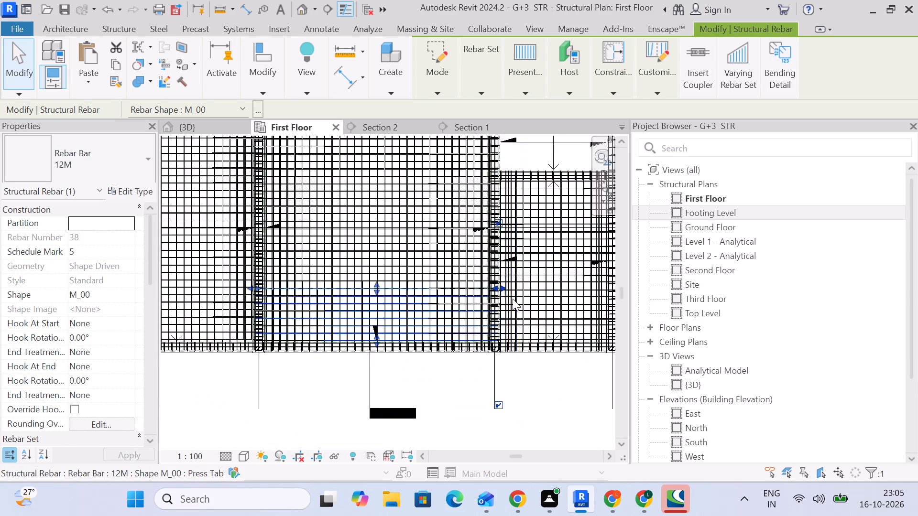
scroll(513, 299, up, 5)
middle_drag(485, 405, 511, 309)
click(472, 399)
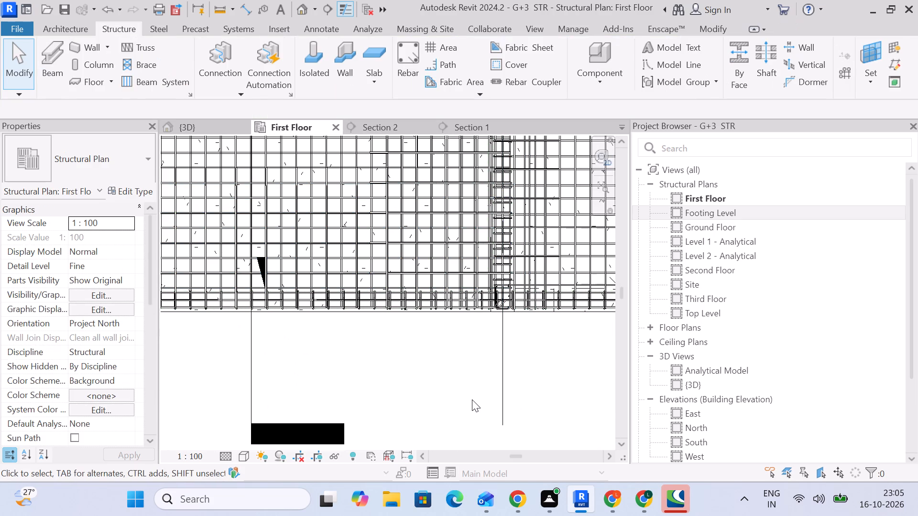
In the First Floor plan, assign the straight 12M set running along the middle bay's right-hand beam to the partition SLAB Distribution bars.
scroll(472, 399, down, 4)
middle_drag(470, 404, 530, 486)
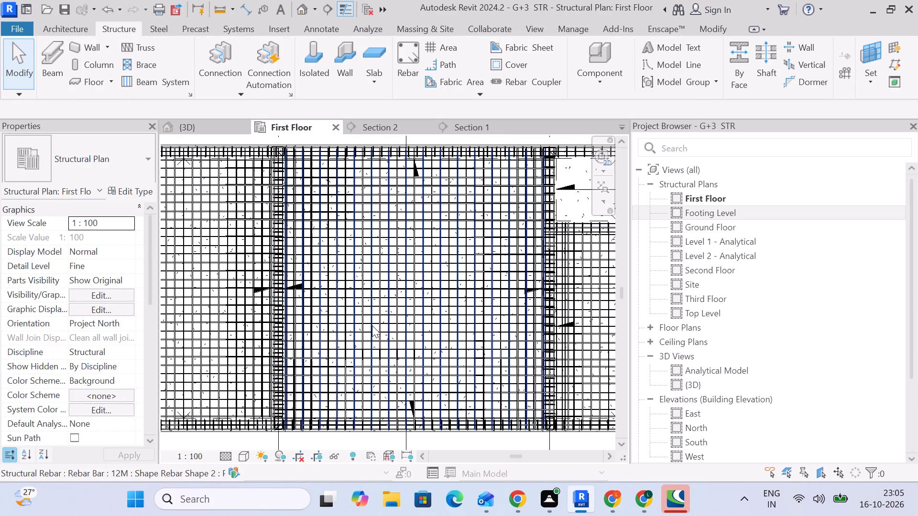
click(308, 327)
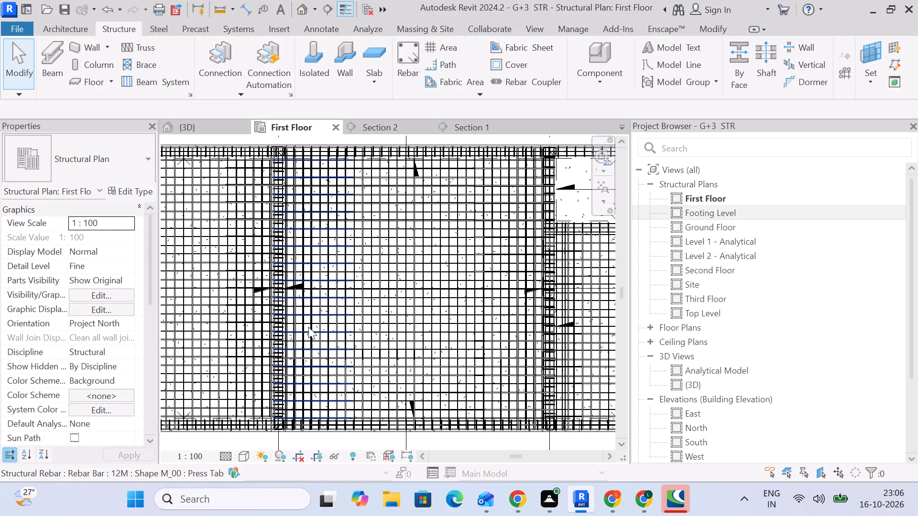
scroll(298, 142, up, 10)
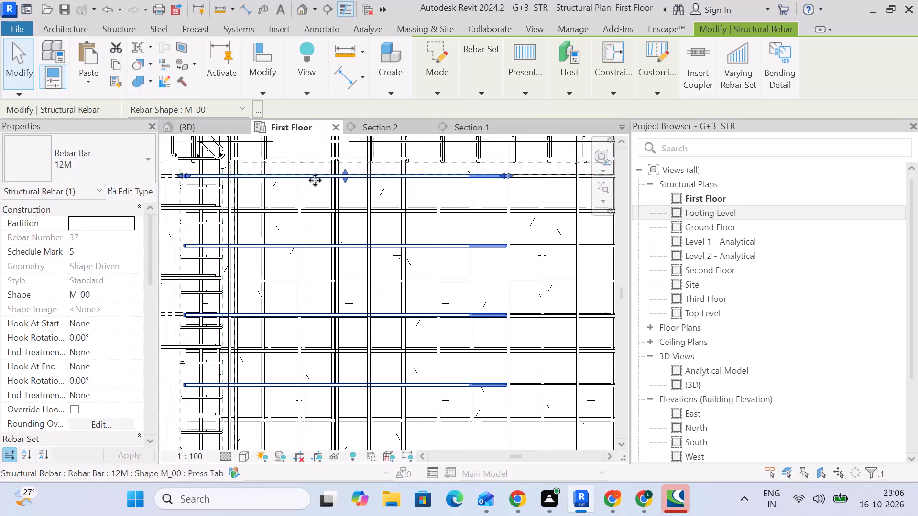
scroll(319, 183, down, 6)
scroll(493, 296, down, 4)
middle_drag(498, 302, 380, 216)
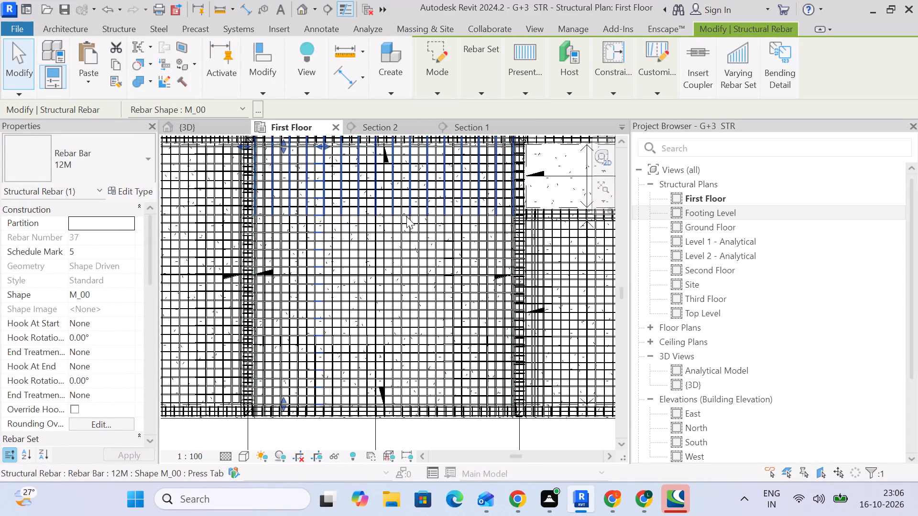
scroll(500, 275, up, 5)
click(472, 236)
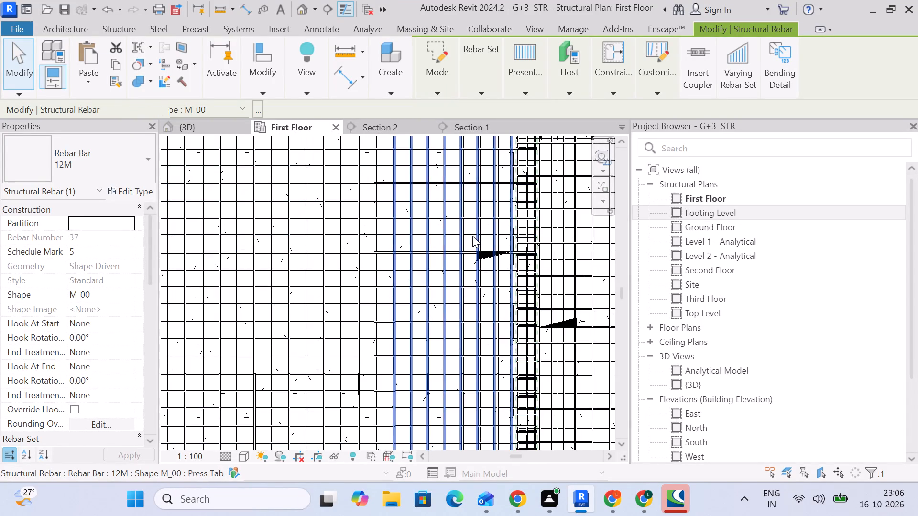
scroll(472, 236, down, 4)
middle_drag(474, 238, 467, 340)
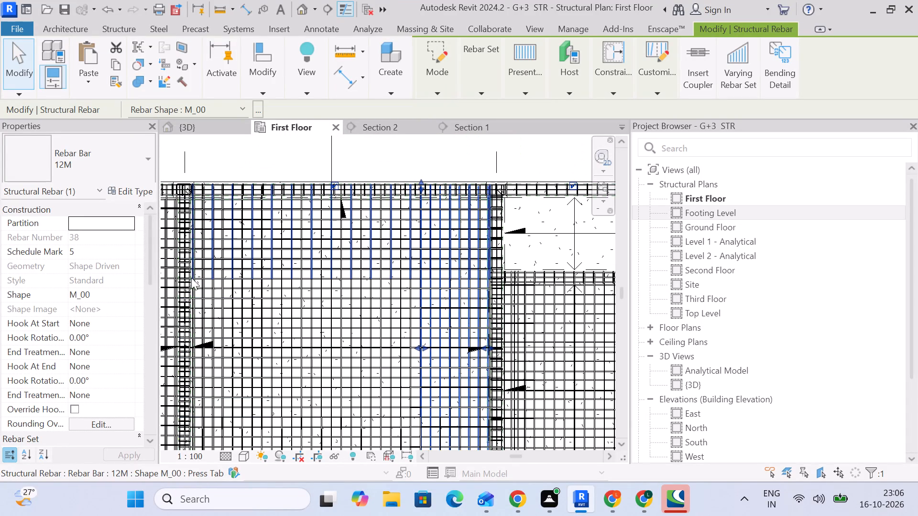
click(128, 226)
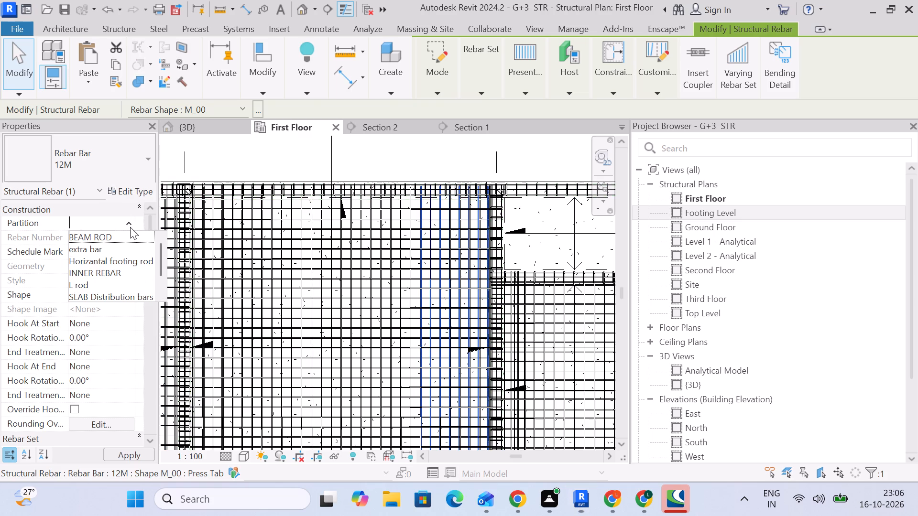
scroll(123, 268, down, 3)
click(123, 269)
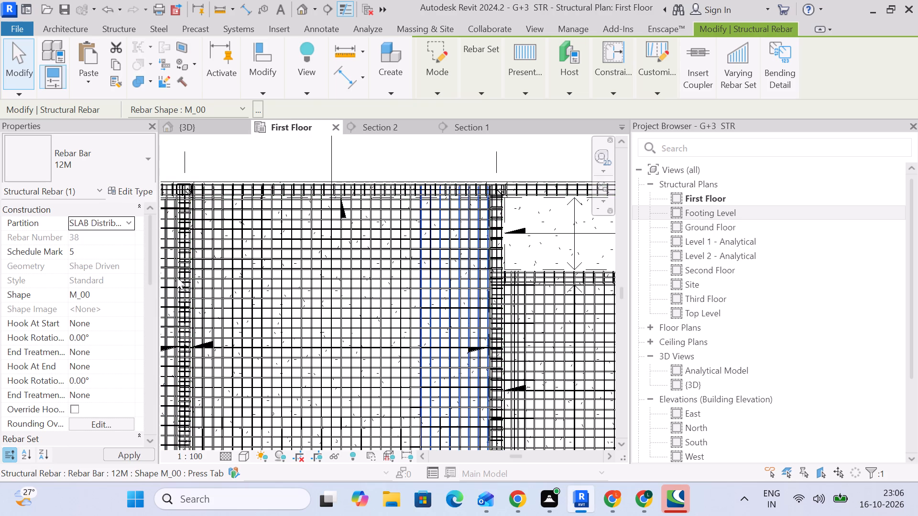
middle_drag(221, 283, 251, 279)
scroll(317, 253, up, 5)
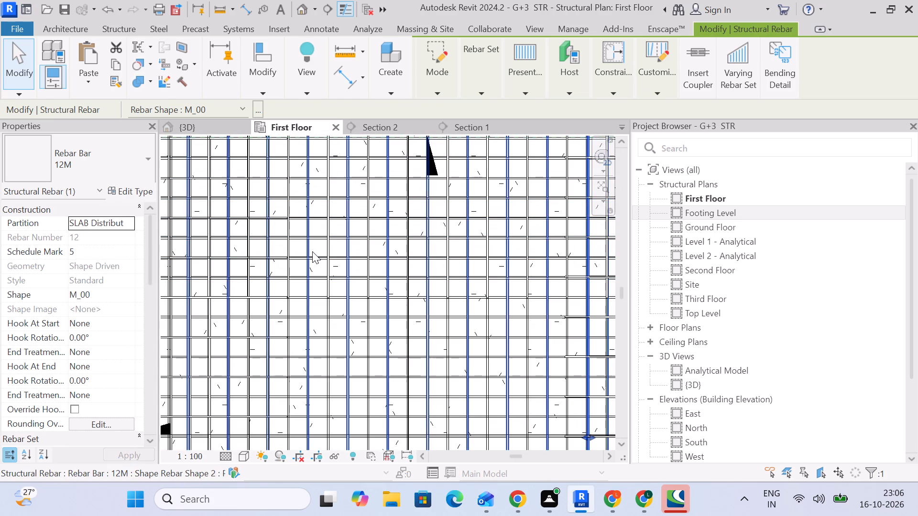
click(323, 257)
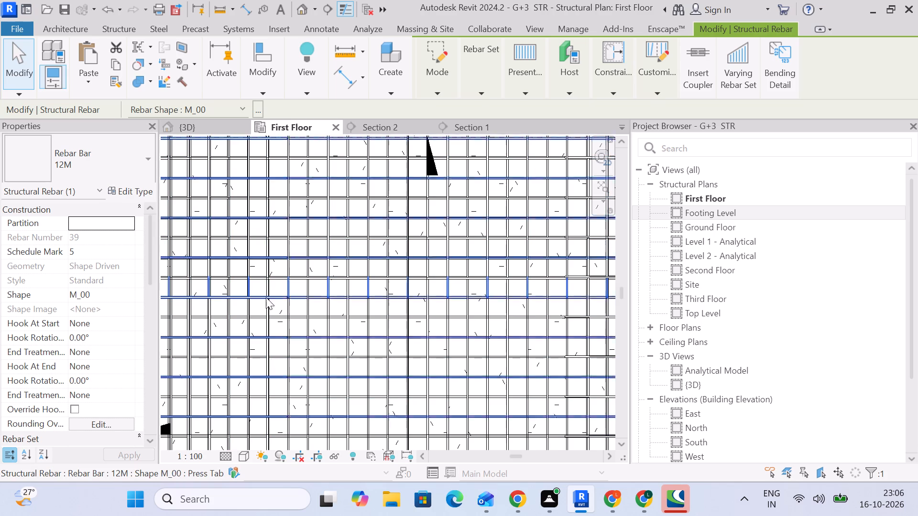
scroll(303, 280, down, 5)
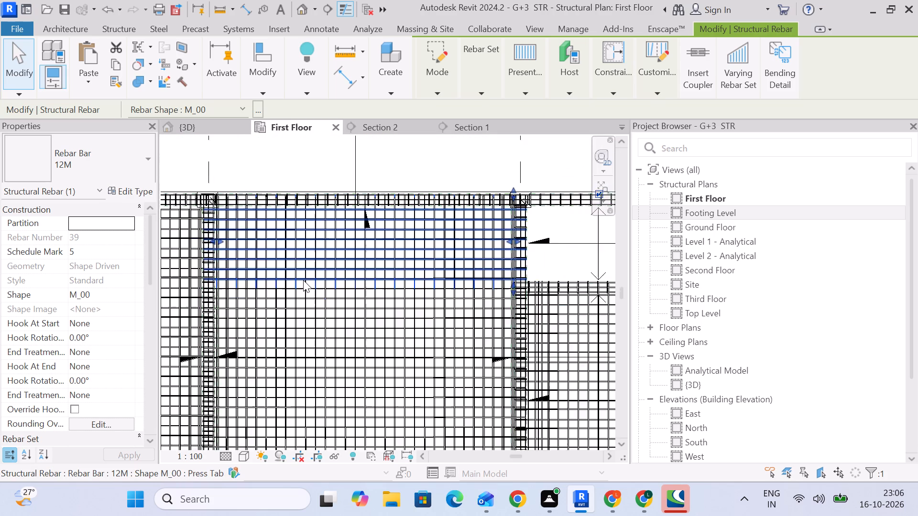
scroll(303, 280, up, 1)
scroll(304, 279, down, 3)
In Section 2, assign the straight 12M top bar at the right end of the middle span to the partition extra bar.
click(372, 126)
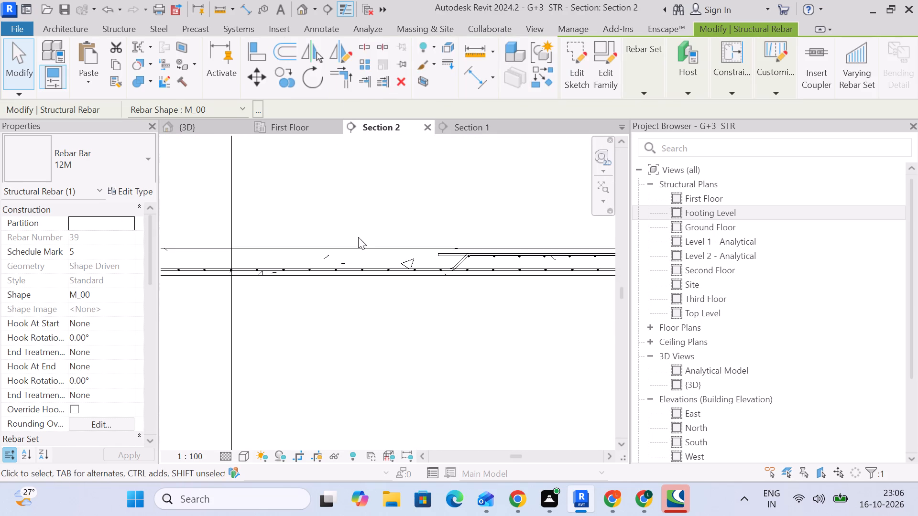
click(360, 327)
scroll(406, 249, up, 4)
click(487, 252)
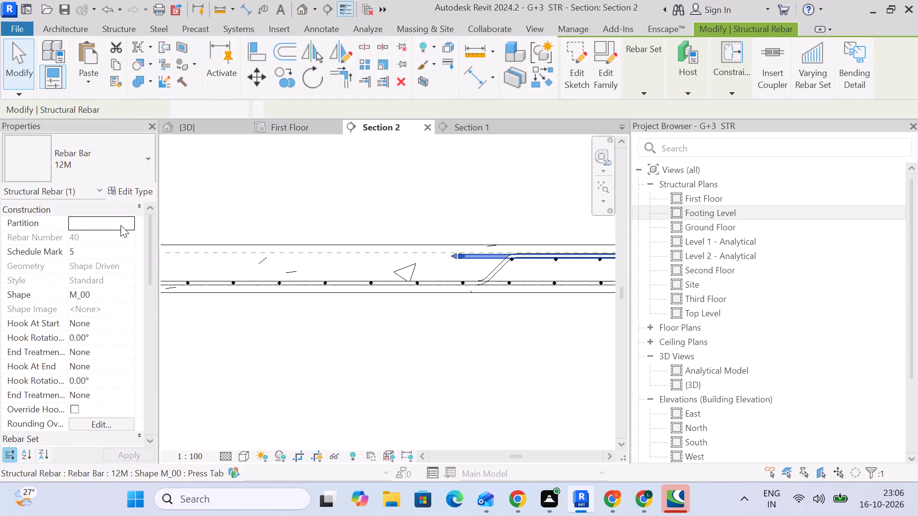
click(123, 221)
click(127, 223)
scroll(102, 284, down, 5)
scroll(99, 279, up, 4)
click(94, 248)
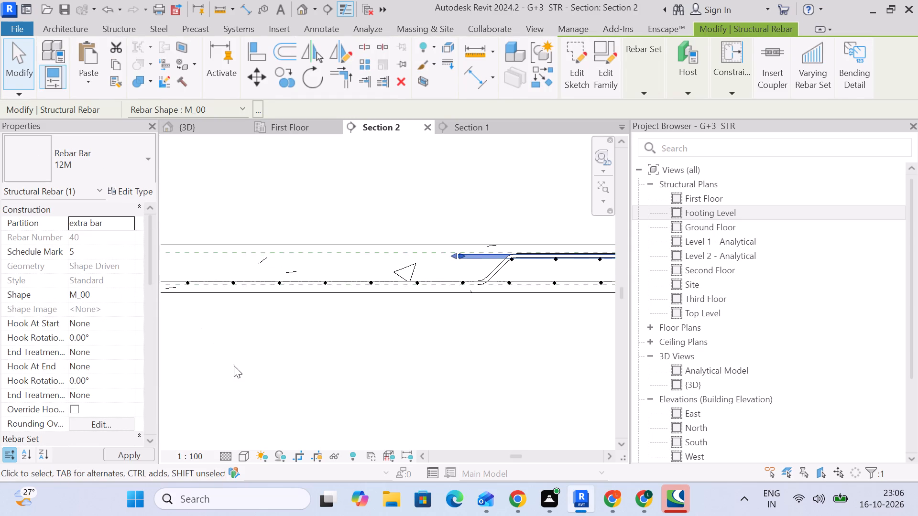
click(261, 370)
Assign the straight 12M top bar at the span's opposite, left end in Section 2 to the partition extra bar.
scroll(263, 370, down, 3)
middle_drag(266, 368, 466, 334)
middle_drag(159, 263, 164, 263)
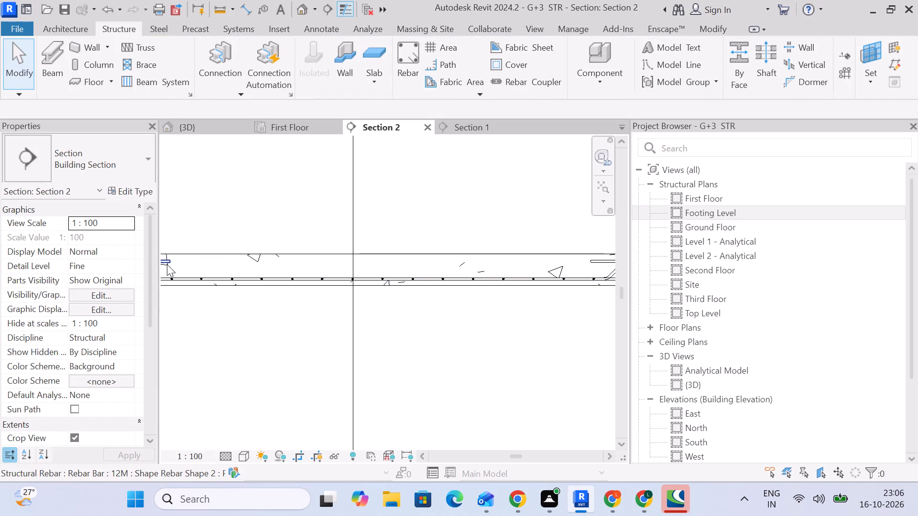
middle_drag(180, 267, 316, 267)
click(311, 267)
click(338, 342)
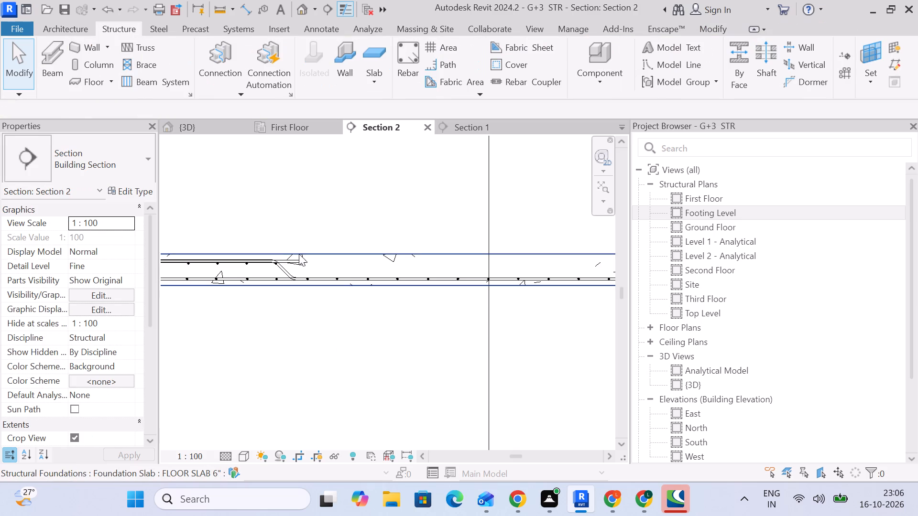
click(300, 259)
click(113, 218)
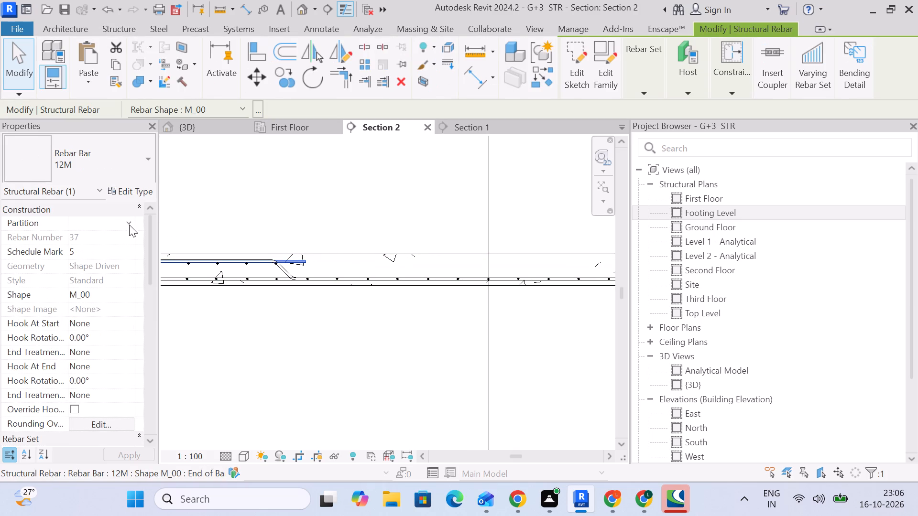
click(130, 225)
click(93, 245)
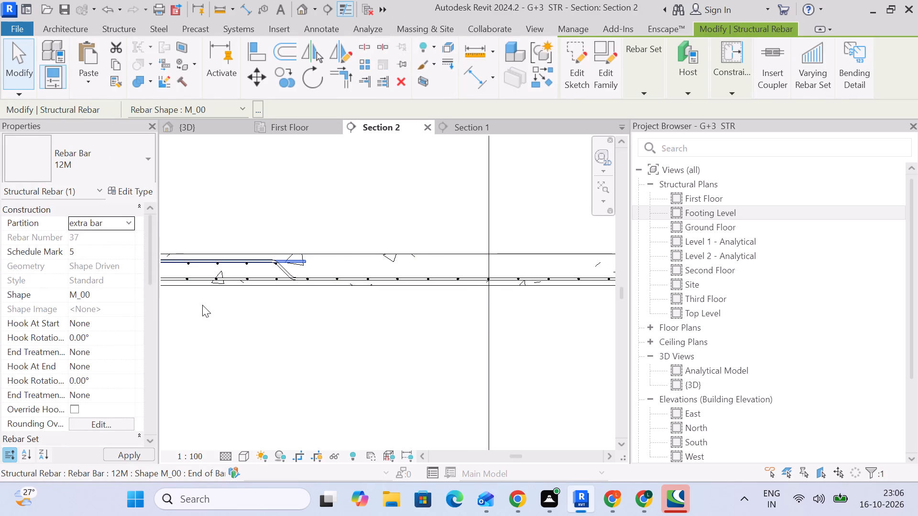
click(256, 338)
Check the partitions of the cranked bars and of the right-end top distribution bars in Section 2.
scroll(299, 263, up, 4)
click(280, 280)
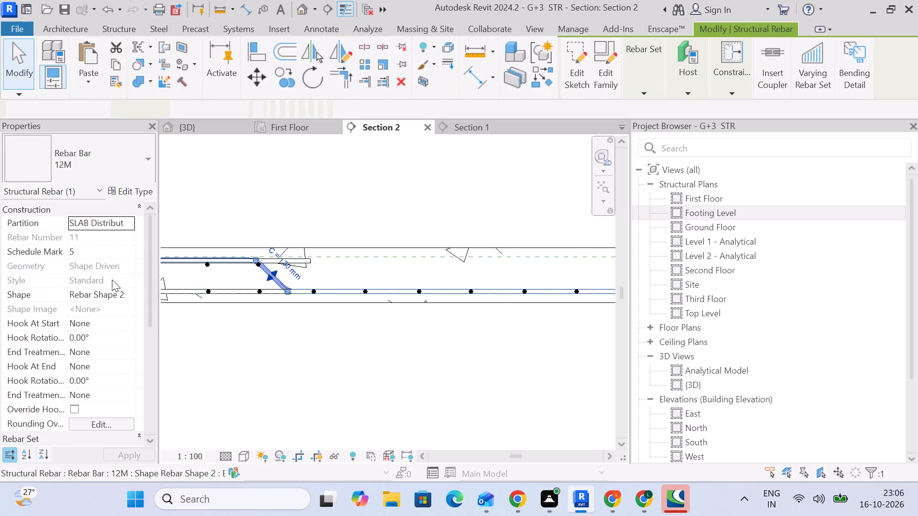
ctrl+click(236, 291)
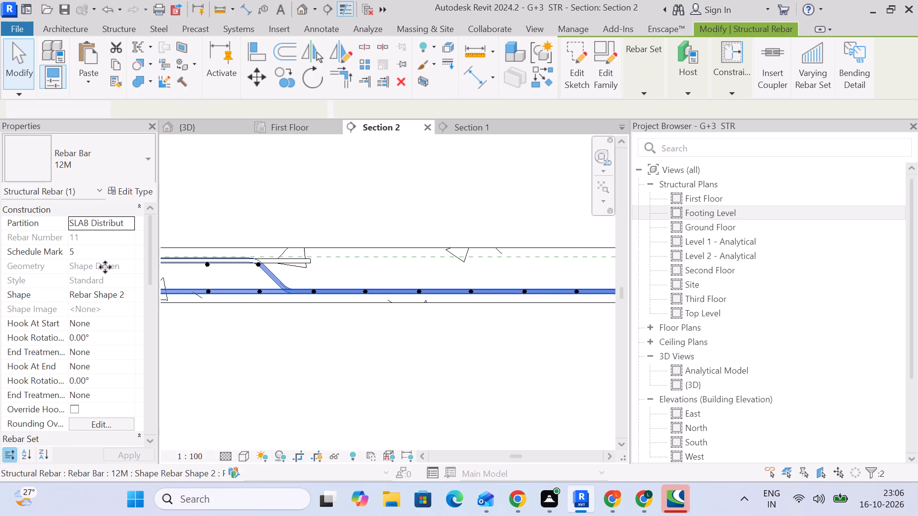
click(308, 343)
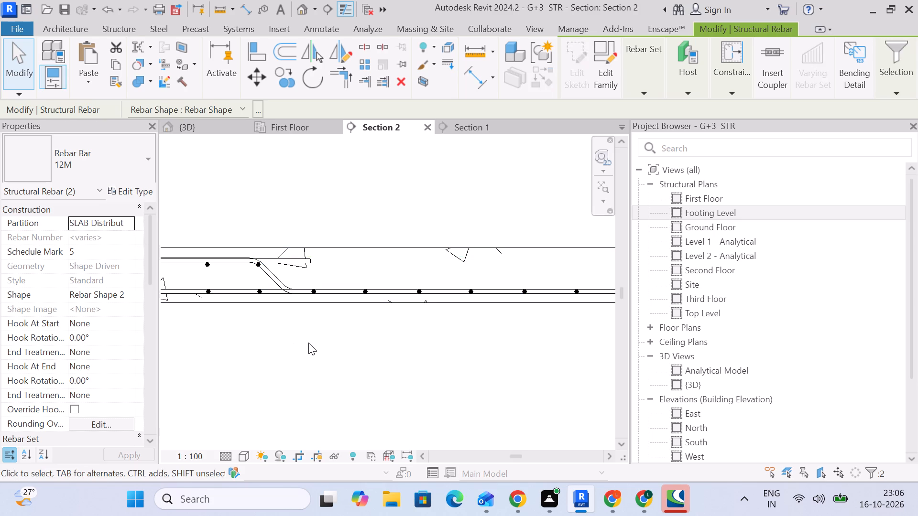
click(281, 278)
click(306, 360)
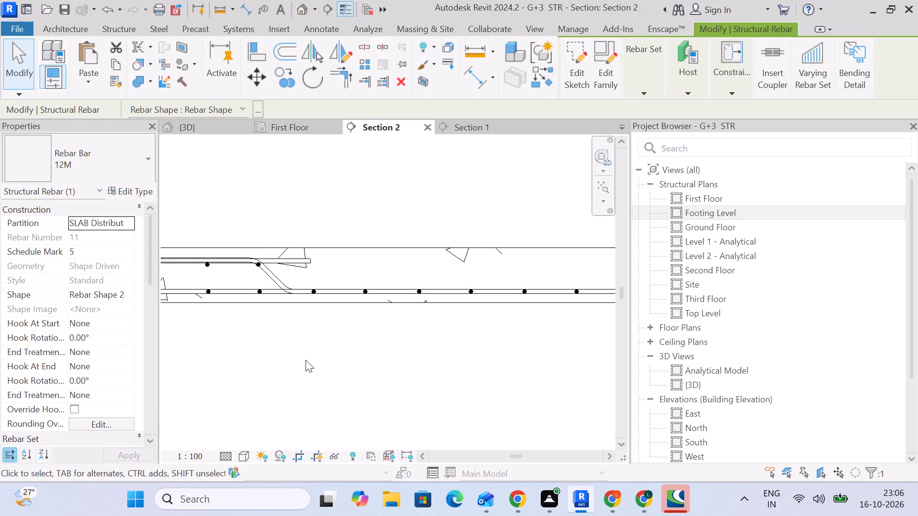
scroll(280, 311, down, 3)
middle_drag(389, 320, 268, 296)
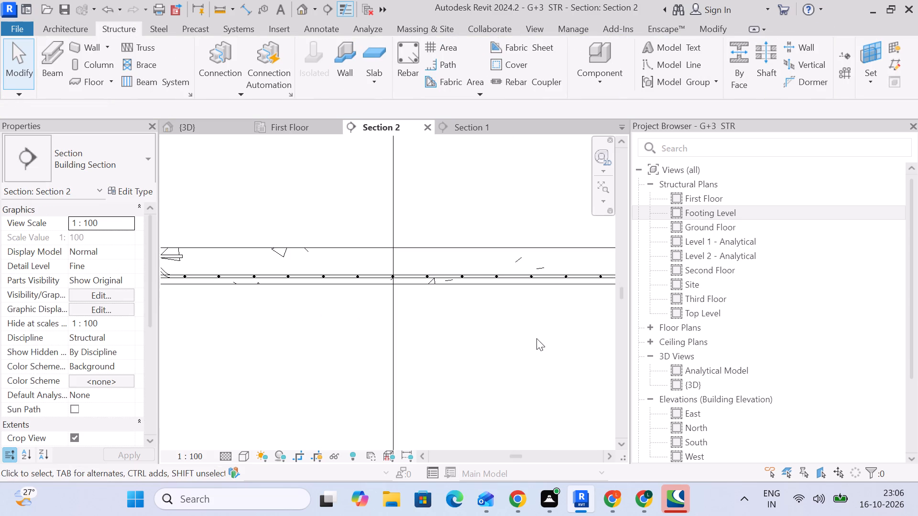
scroll(537, 338, down, 4)
middle_drag(540, 341, 359, 311)
scroll(484, 263, up, 10)
scroll(396, 262, up, 1)
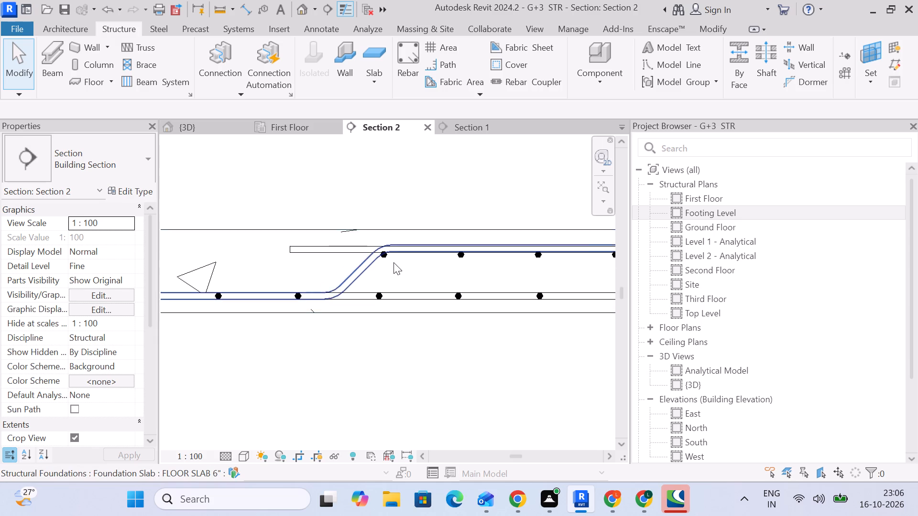
scroll(393, 262, up, 1)
click(383, 260)
Assign the 12M top distribution set beside the left beam in Section 2 to the partition SLAB Distribution bars.
scroll(384, 268, down, 5)
scroll(261, 326, down, 3)
middle_drag(258, 339, 453, 281)
scroll(361, 327, down, 4)
middle_drag(359, 331, 634, 332)
scroll(314, 330, up, 4)
scroll(371, 342, up, 4)
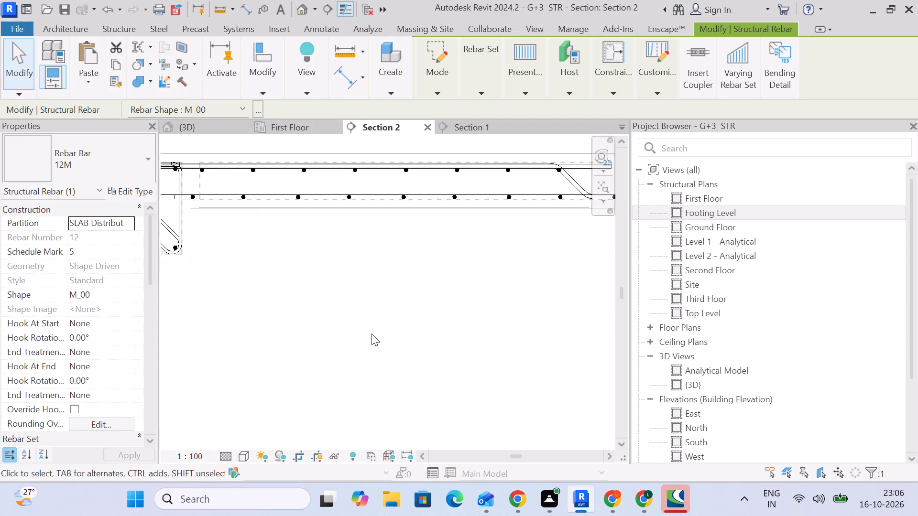
click(372, 330)
middle_drag(376, 261, 376, 354)
scroll(376, 354, up, 1)
scroll(351, 221, up, 3)
click(348, 225)
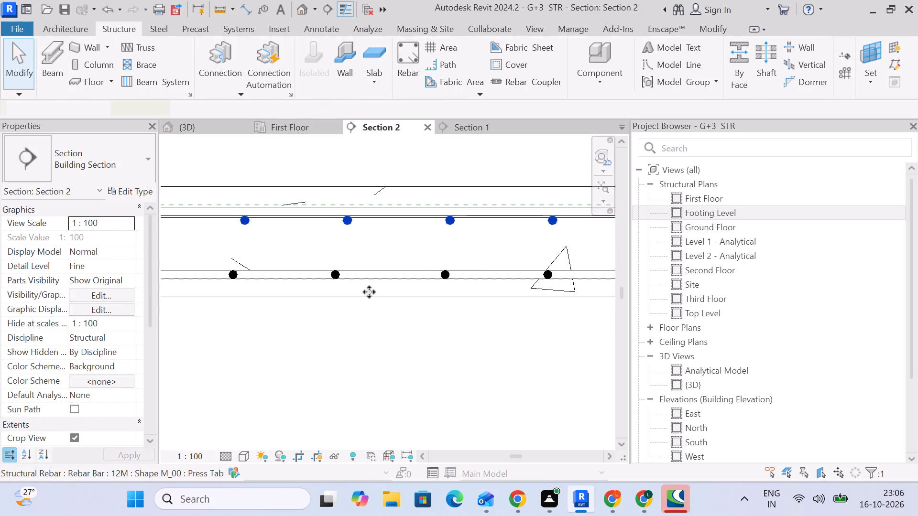
scroll(374, 301, down, 5)
middle_drag(375, 305, 340, 273)
click(124, 219)
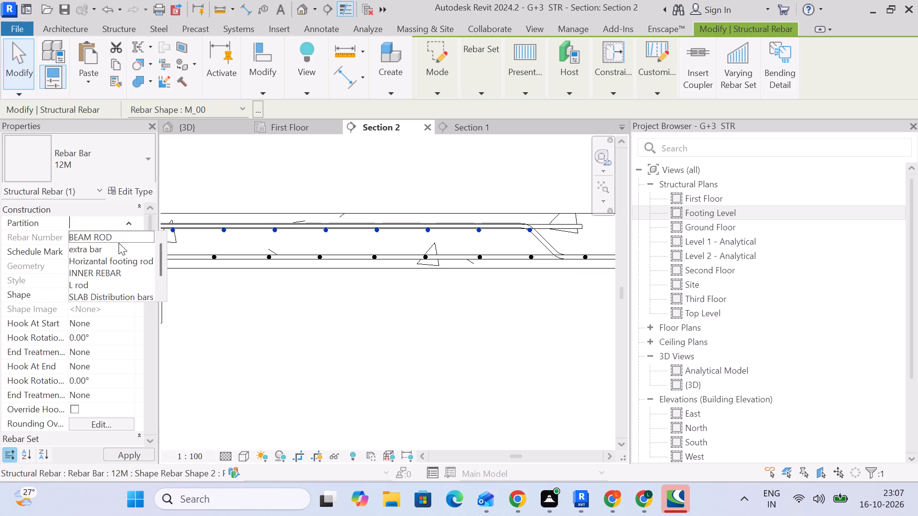
scroll(119, 247, down, 5)
scroll(106, 279, up, 1)
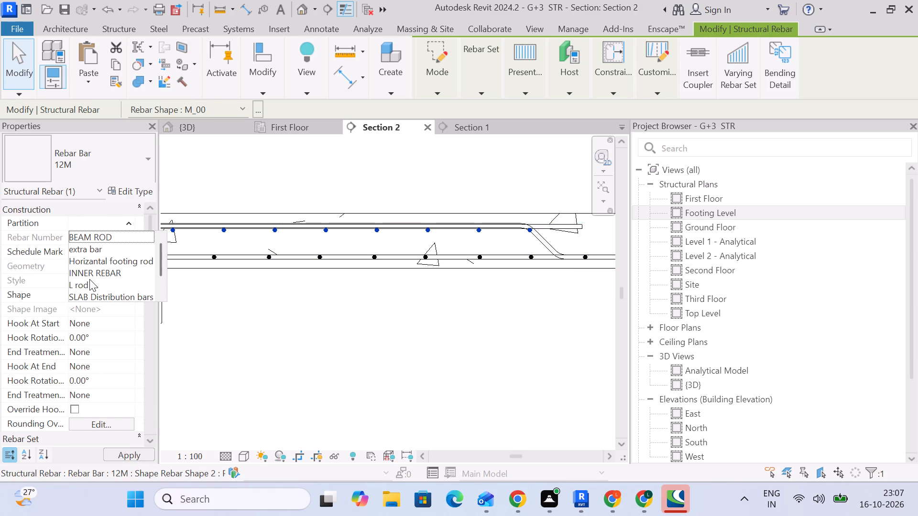
scroll(93, 274, down, 4)
click(89, 275)
click(239, 322)
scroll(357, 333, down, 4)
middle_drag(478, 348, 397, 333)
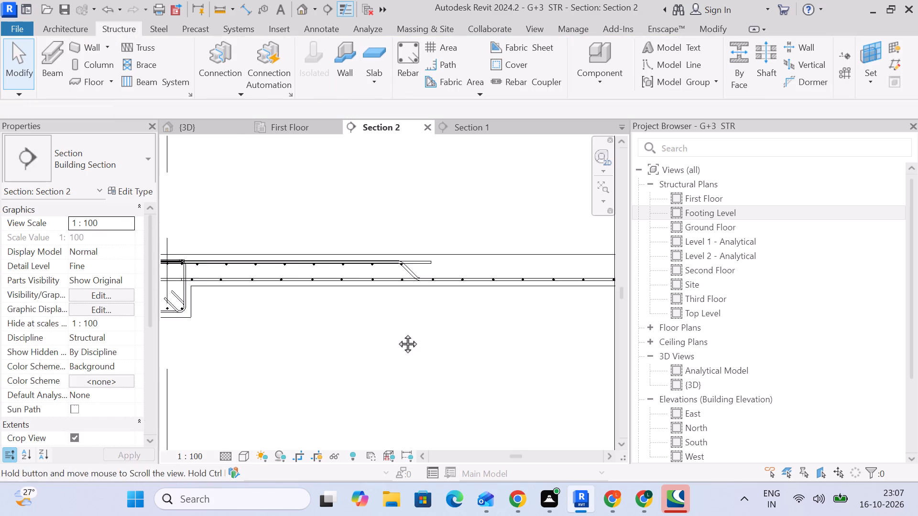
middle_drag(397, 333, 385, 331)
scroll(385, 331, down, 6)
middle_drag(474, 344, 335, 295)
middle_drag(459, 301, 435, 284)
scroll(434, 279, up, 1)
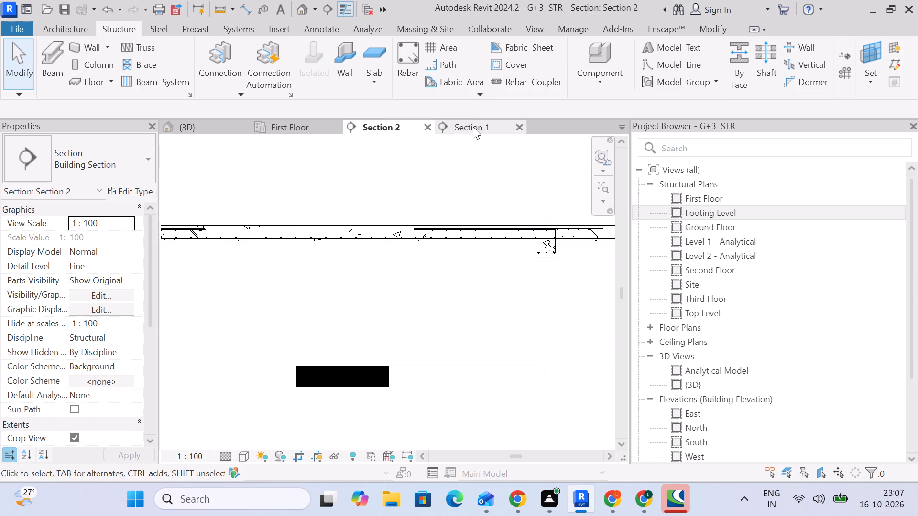
In Section 1, assign both straight 12M top bars at the two ends of the span to the partition extra bar.
click(473, 127)
scroll(372, 188, up, 10)
click(341, 194)
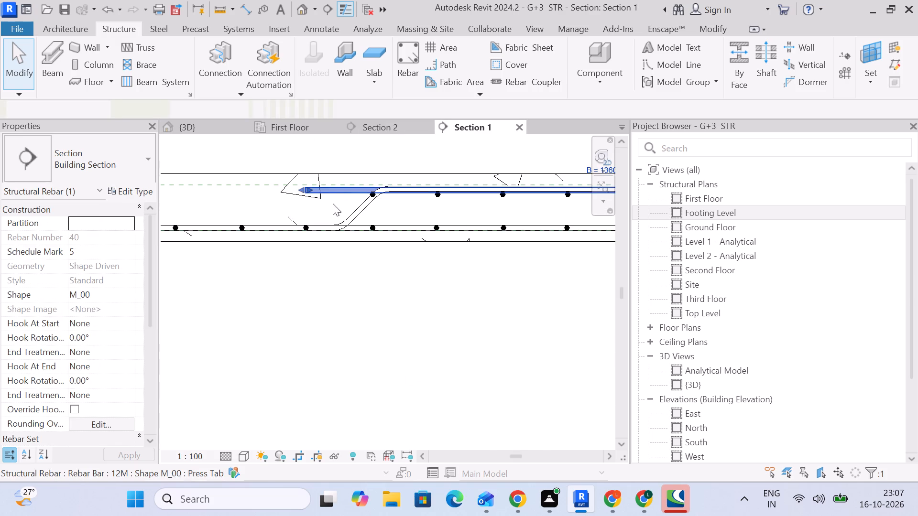
scroll(341, 276, down, 4)
middle_drag(339, 285, 574, 290)
scroll(489, 295, down, 5)
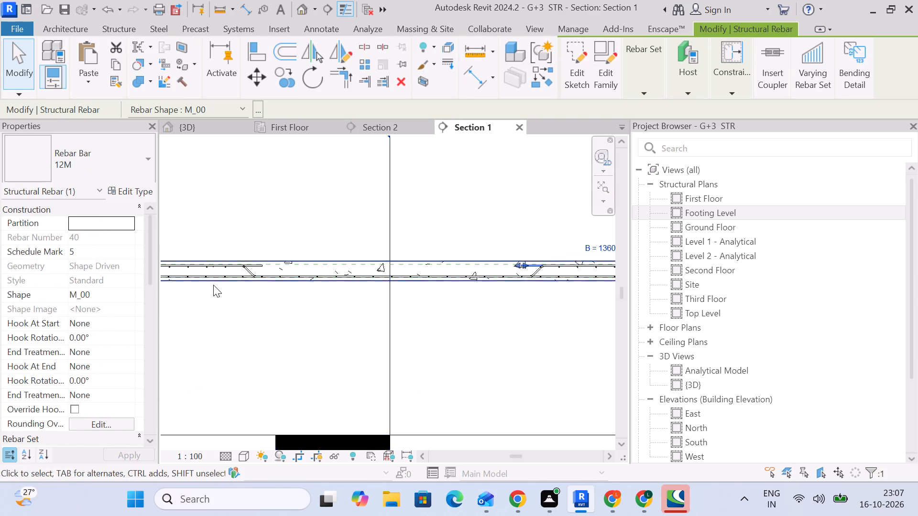
scroll(213, 285, up, 5)
ctrl+click(284, 256)
click(126, 220)
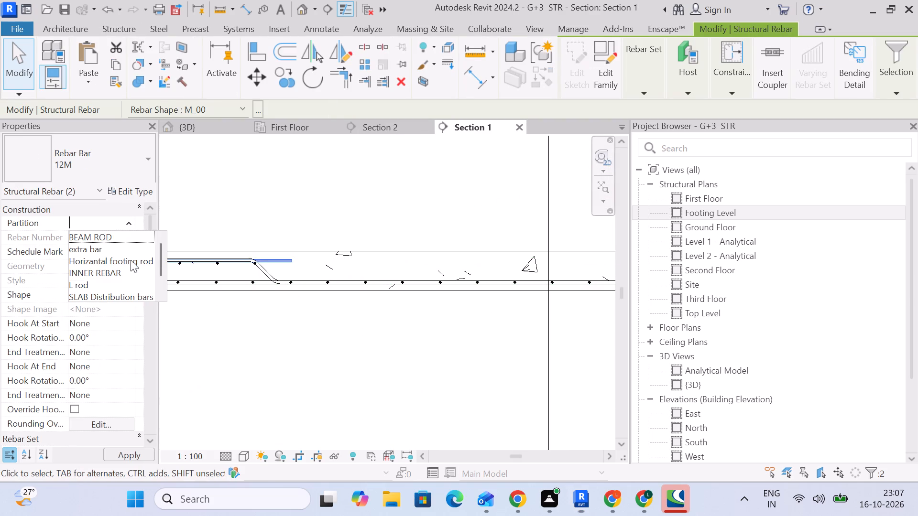
scroll(105, 264, down, 5)
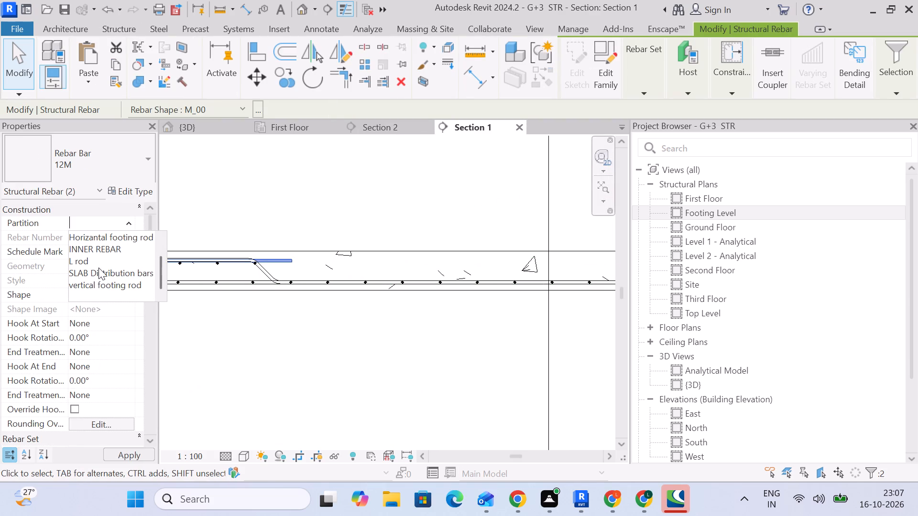
scroll(98, 268, up, 3)
click(102, 250)
click(333, 352)
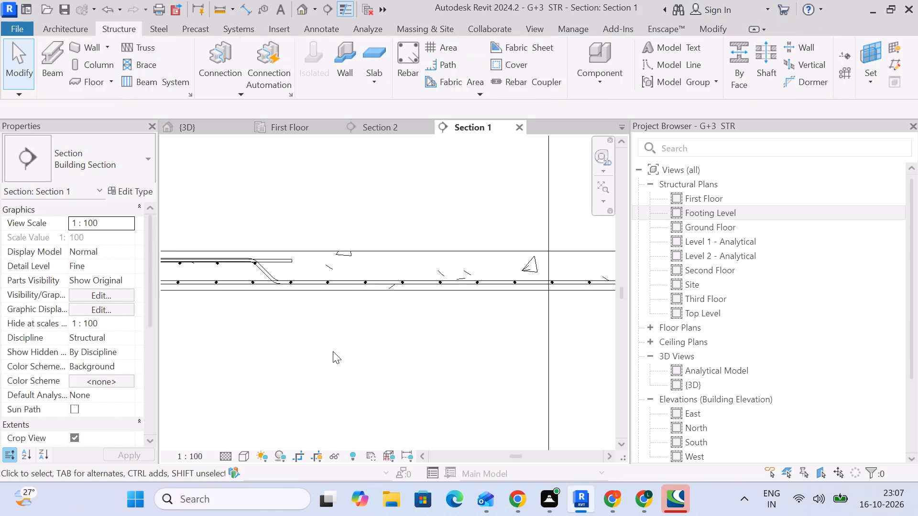
Check the partition of the cranked and straight bottom 12M bars in Section 1.
scroll(415, 335, down, 2)
middle_drag(415, 335, 411, 324)
scroll(412, 325, up, 1)
scroll(298, 275, up, 4)
click(272, 267)
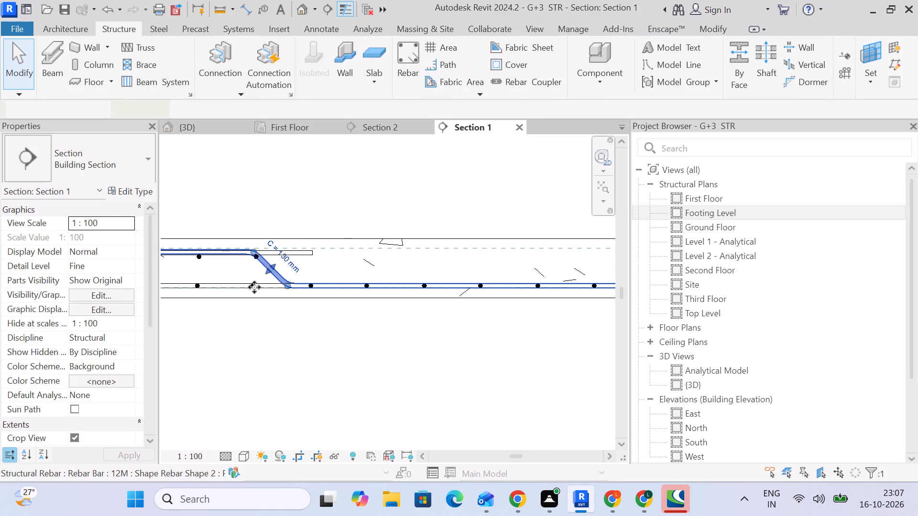
ctrl+click(232, 288)
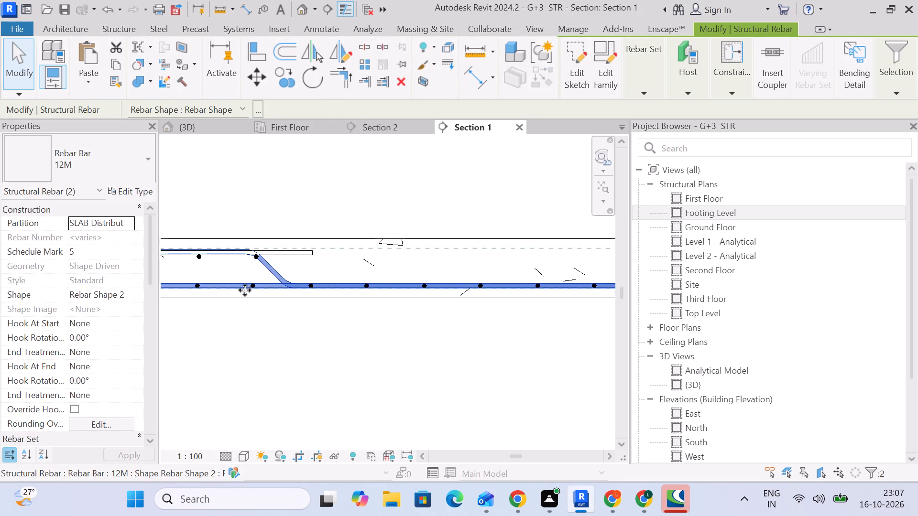
scroll(245, 293, up, 3)
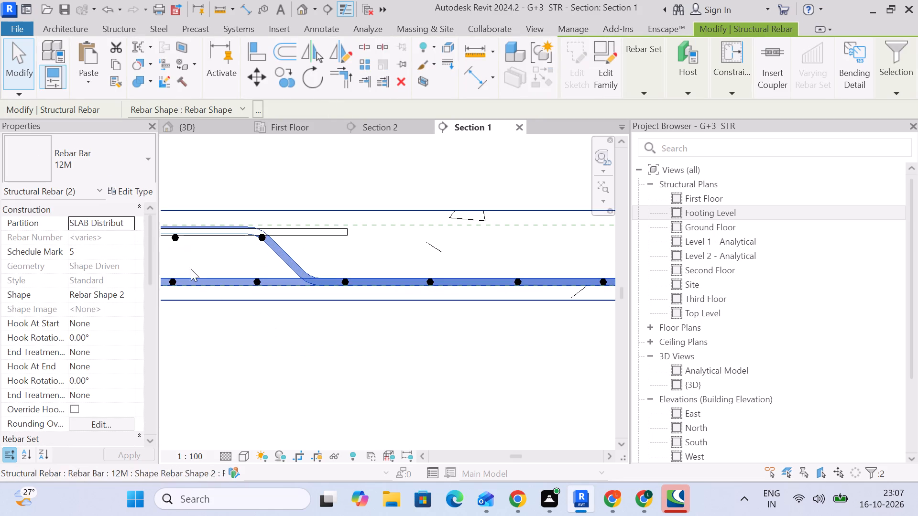
click(295, 353)
scroll(278, 287, down, 5)
scroll(411, 329, up, 1)
scroll(425, 330, down, 5)
middle_drag(426, 330, 362, 249)
scroll(362, 249, down, 9)
middle_drag(427, 276, 404, 274)
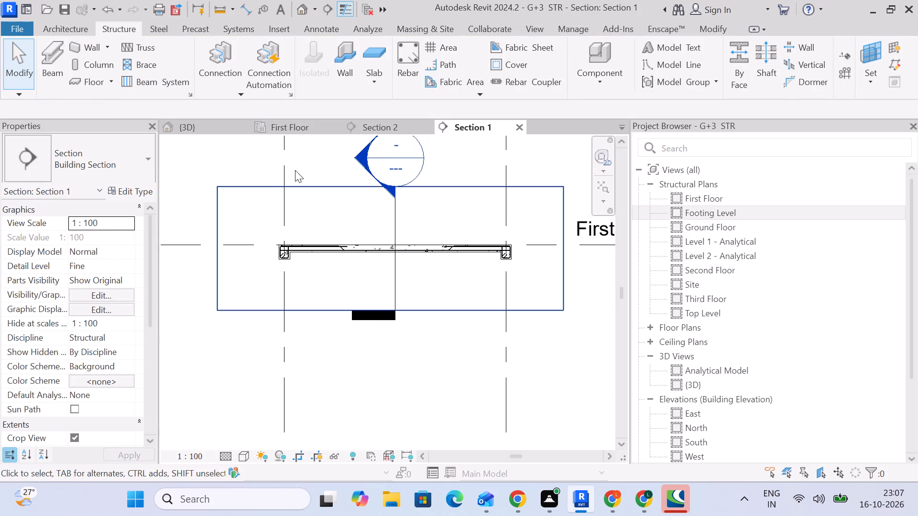
Examine the first floor slab reinforcement in the 3D view, as far as the bare slab panels around grid 5.
click(188, 131)
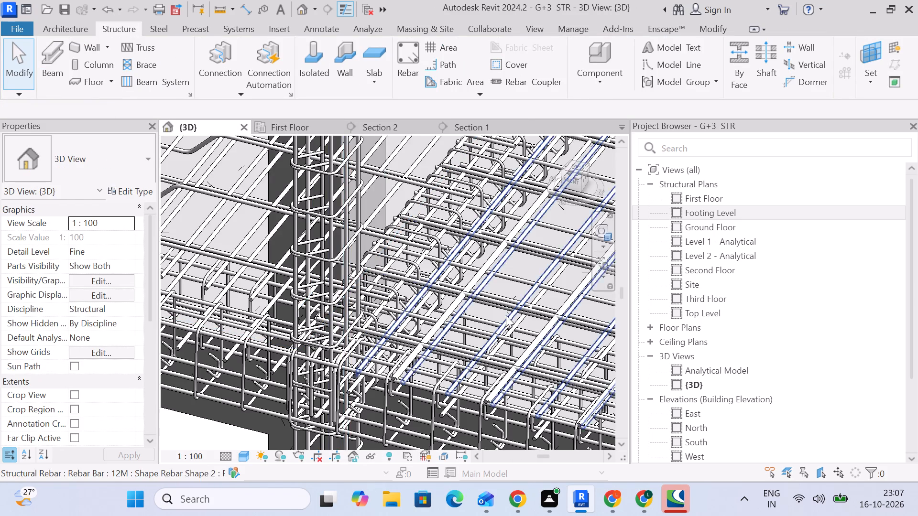
scroll(510, 315, up, 1)
scroll(511, 317, down, 4)
middle_drag(512, 325, 295, 237)
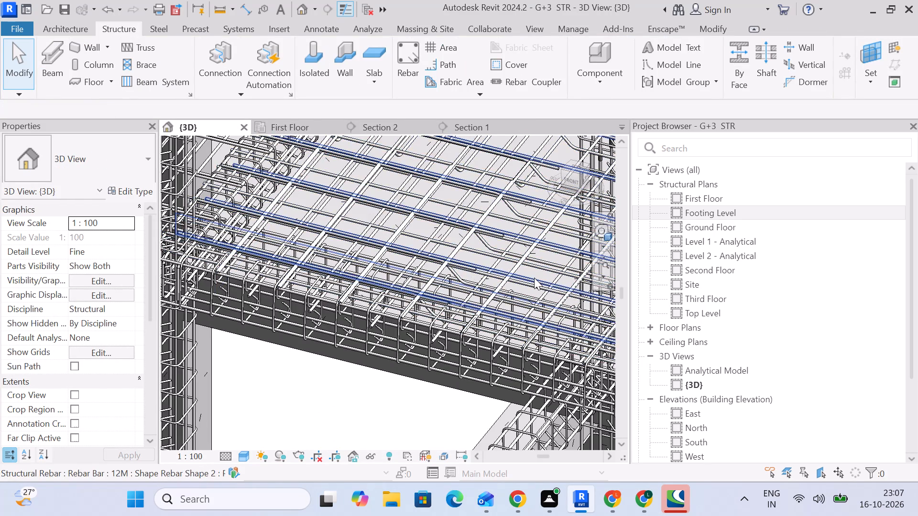
middle_drag(534, 278, 409, 313)
scroll(411, 313, down, 4)
middle_drag(411, 314, 266, 297)
scroll(445, 294, down, 5)
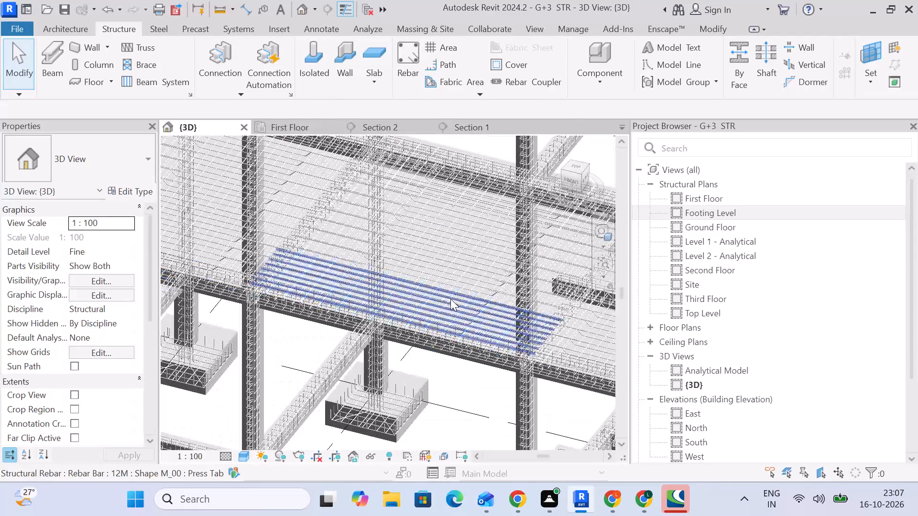
scroll(478, 285, down, 2)
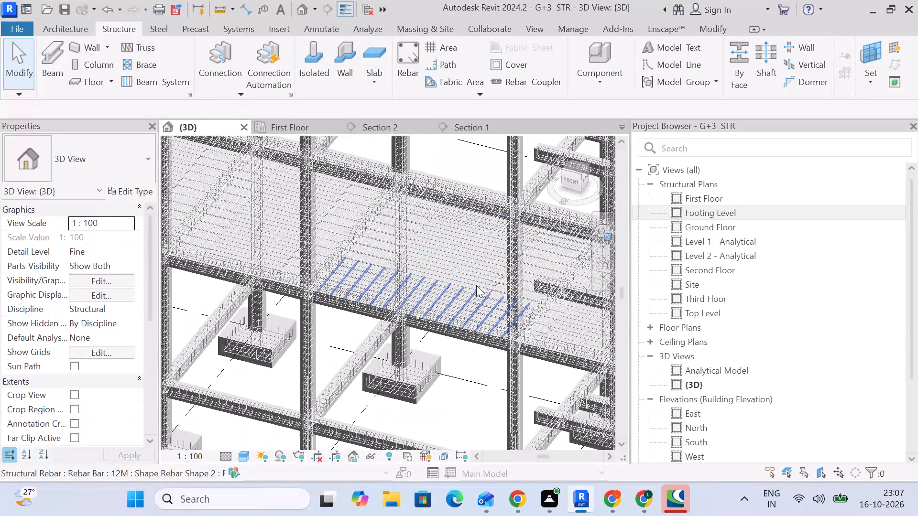
middle_drag(476, 285, 374, 256)
scroll(383, 278, down, 3)
scroll(441, 318, down, 2)
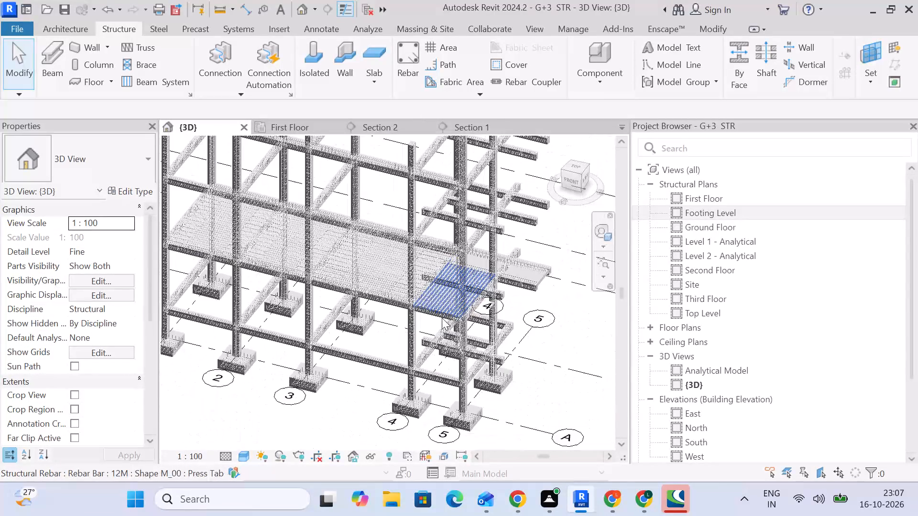
middle_drag(442, 318, 382, 335)
scroll(426, 275, up, 9)
middle_drag(553, 334, 481, 282)
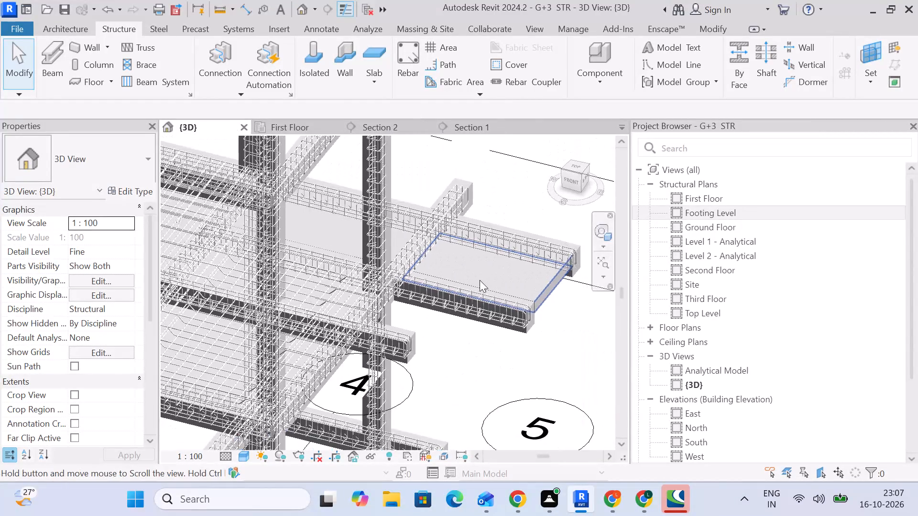
In the First Floor plan, delete the small FLOOR SLAB 6" panel beyond grid 5 beside grid B.
click(303, 123)
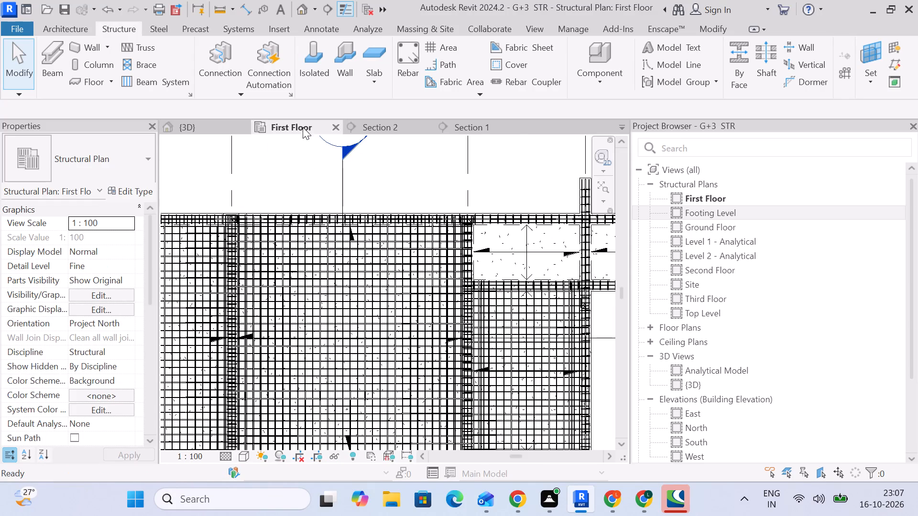
scroll(379, 257, down, 4)
middle_drag(385, 288, 306, 281)
scroll(306, 288, down, 3)
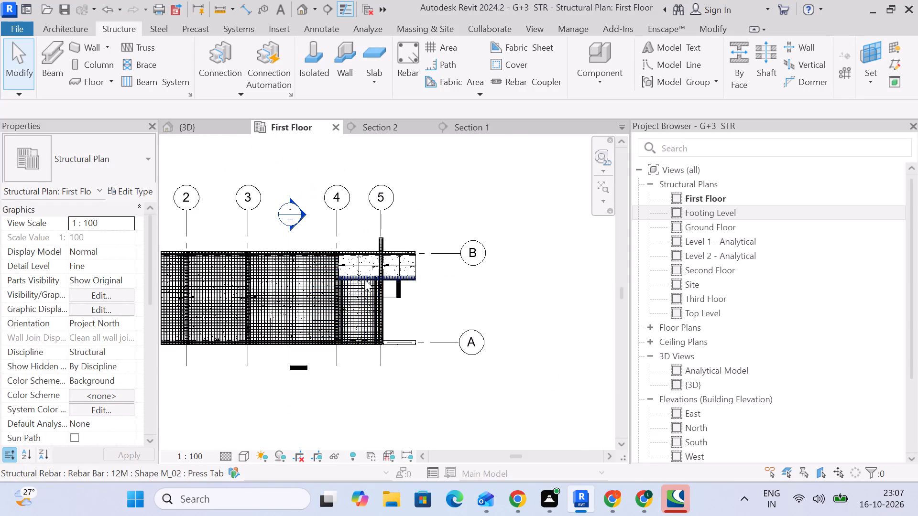
scroll(365, 279, up, 4)
middle_drag(404, 307, 472, 271)
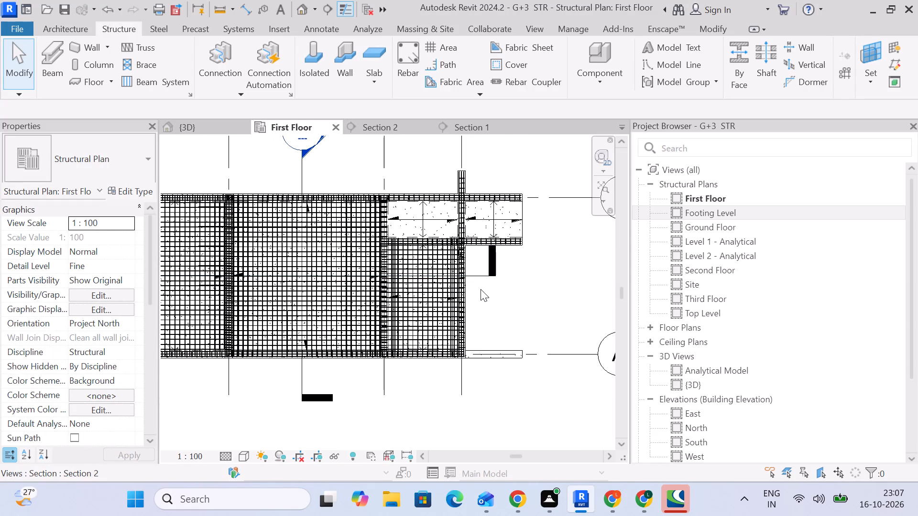
scroll(487, 232, up, 4)
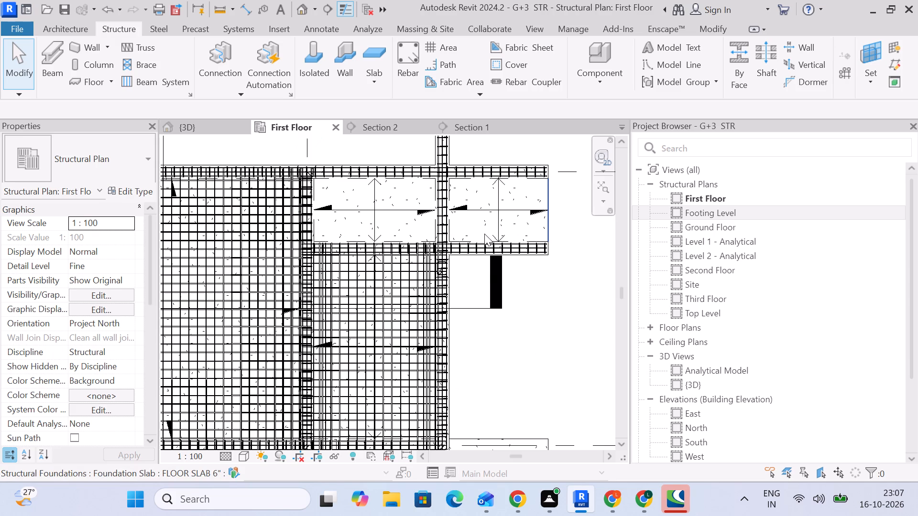
click(482, 232)
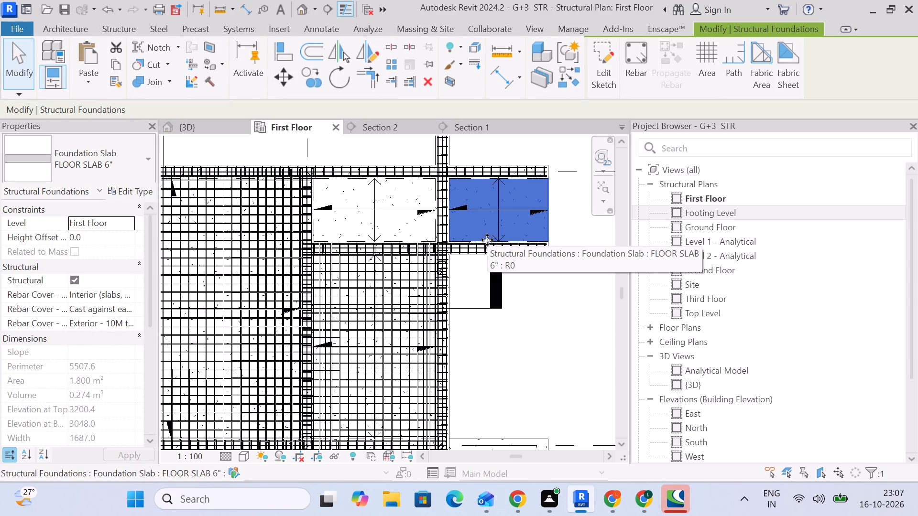
key(Delete)
Add a 1687 x 1066.8 mm rectangle beyond grid 5 to the boundary of the slab panel between grids 4 and 5 at grid B.
click(419, 225)
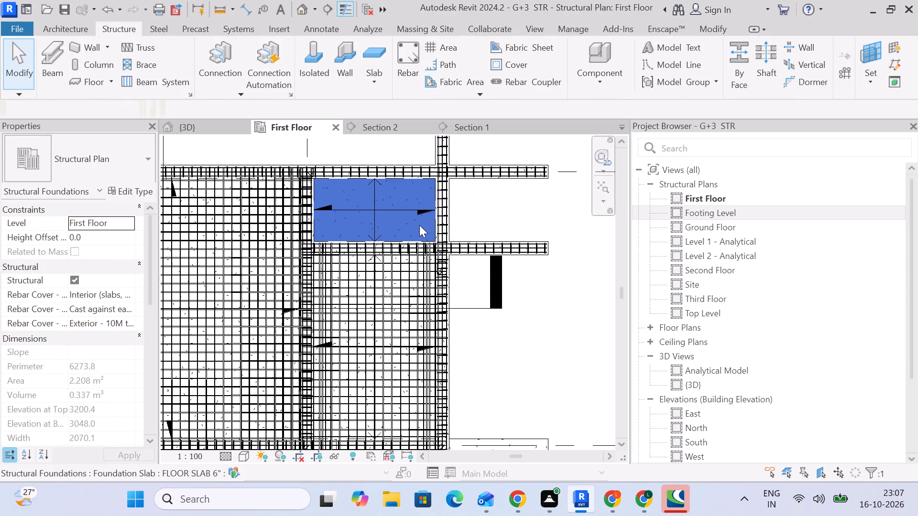
drag(602, 57, 603, 62)
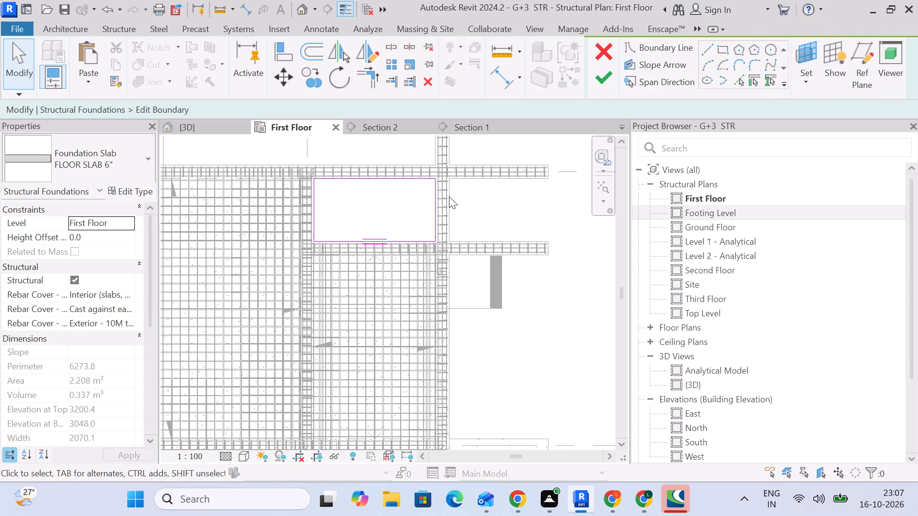
click(723, 47)
scroll(462, 204, up, 4)
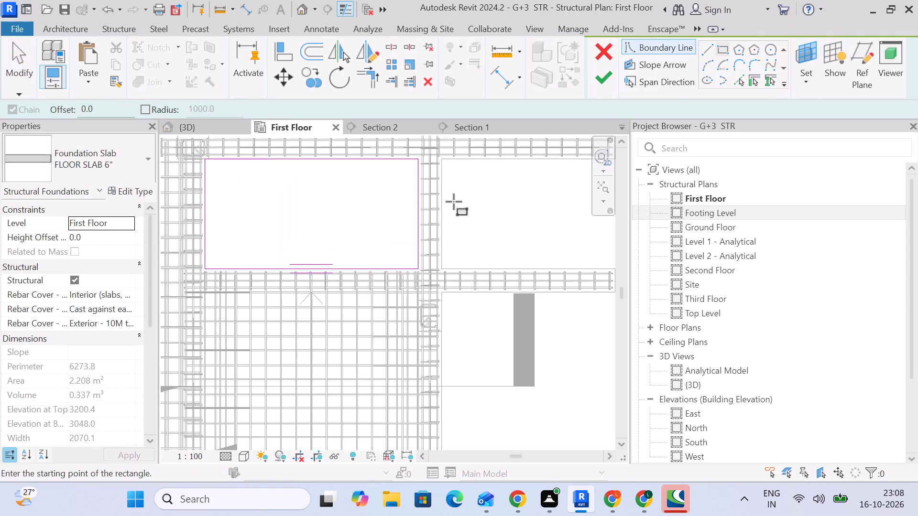
scroll(445, 174, up, 4)
click(444, 153)
scroll(515, 240, down, 3)
middle_drag(539, 256, 317, 192)
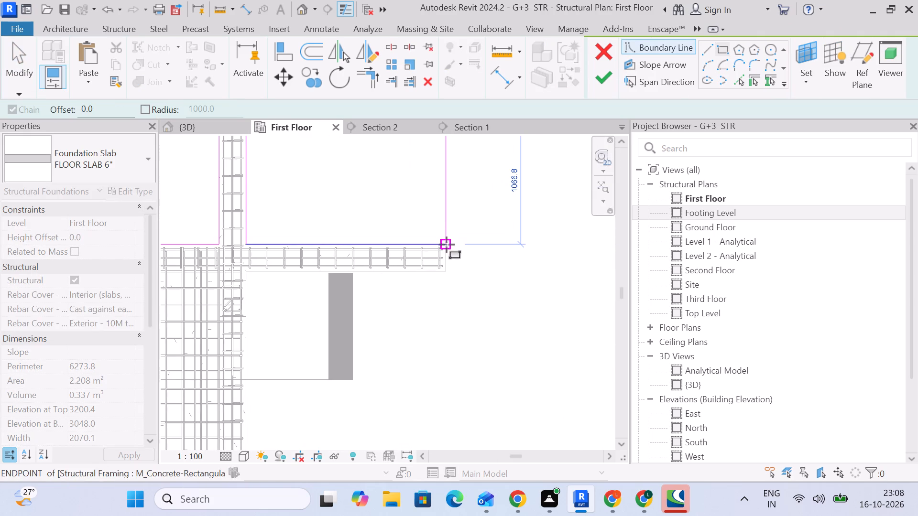
click(447, 245)
scroll(471, 219, down, 4)
click(13, 88)
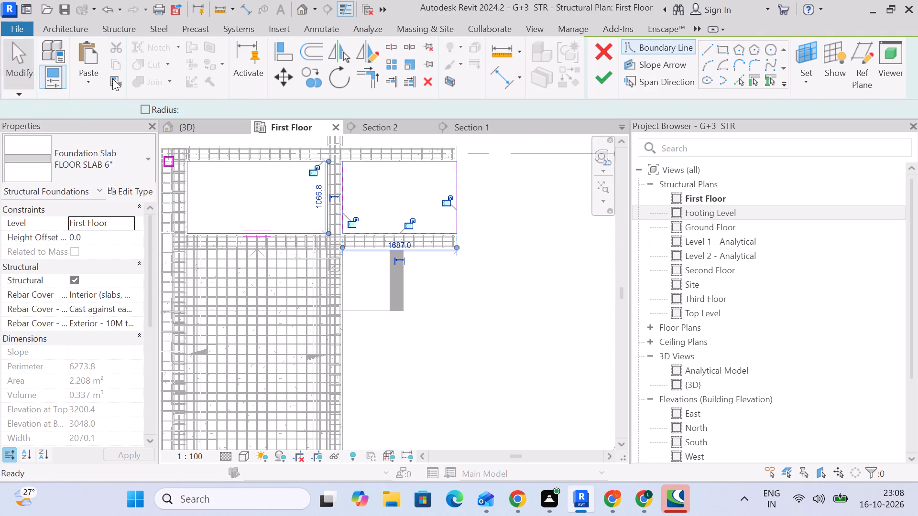
click(598, 68)
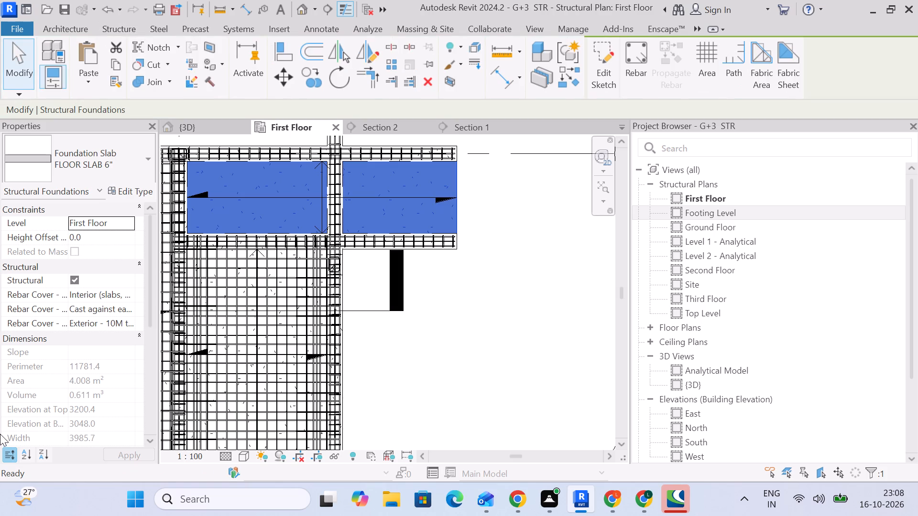
scroll(529, 456, down, 1)
scroll(421, 314, down, 2)
middle_drag(439, 326, 537, 270)
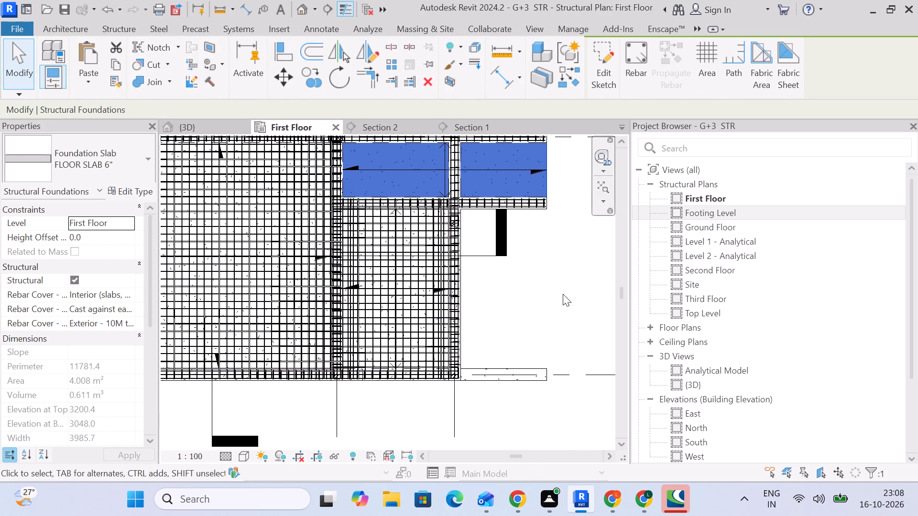
click(563, 294)
Examine the unreinforced slab strip along grid B between grid 4 and the overhang beyond grid 5.
scroll(564, 295, down, 4)
middle_drag(562, 298, 539, 292)
middle_drag(533, 294, 525, 291)
scroll(523, 289, down, 3)
middle_drag(523, 289, 509, 289)
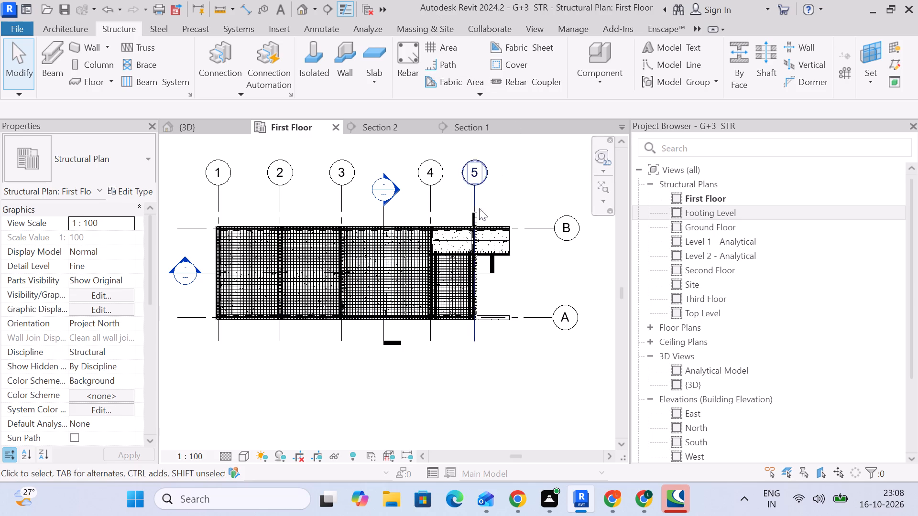
scroll(453, 229, up, 5)
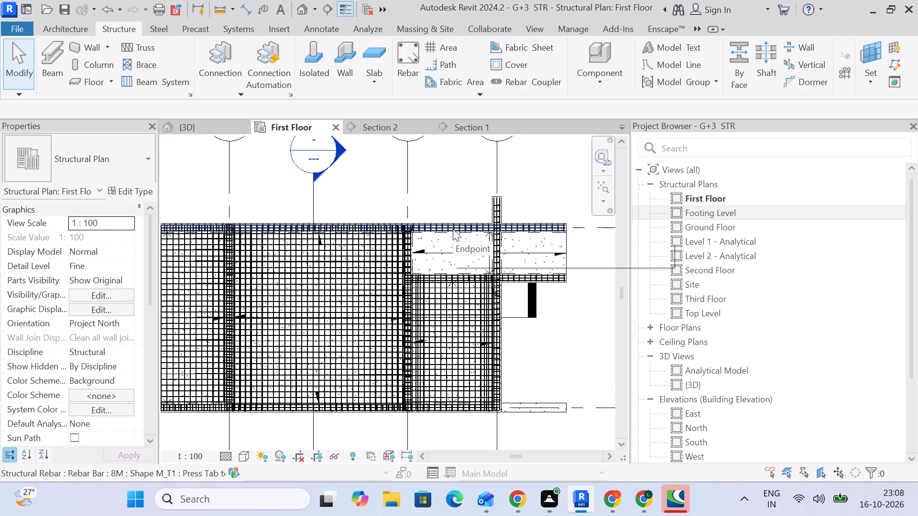
scroll(457, 239, up, 4)
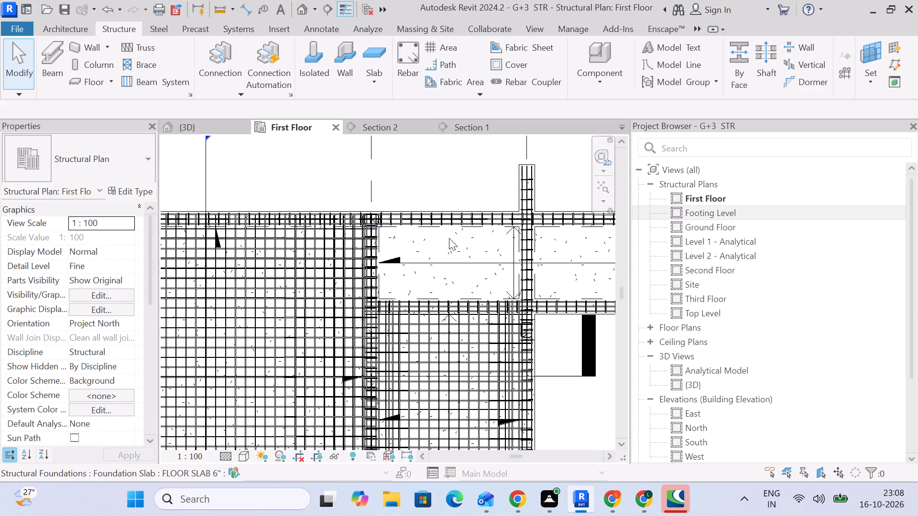
scroll(449, 238, up, 3)
middle_drag(462, 266, 424, 256)
scroll(455, 215, up, 1)
middle_drag(464, 231, 430, 227)
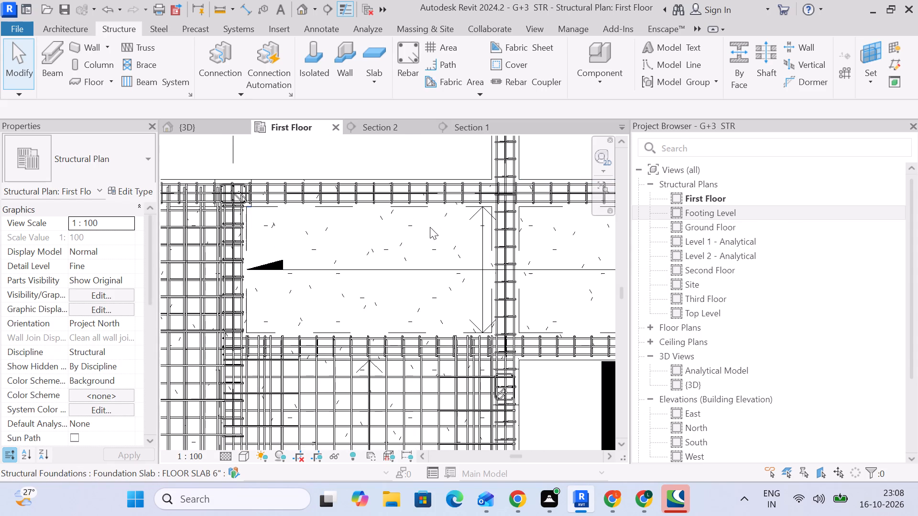
scroll(411, 173, down, 6)
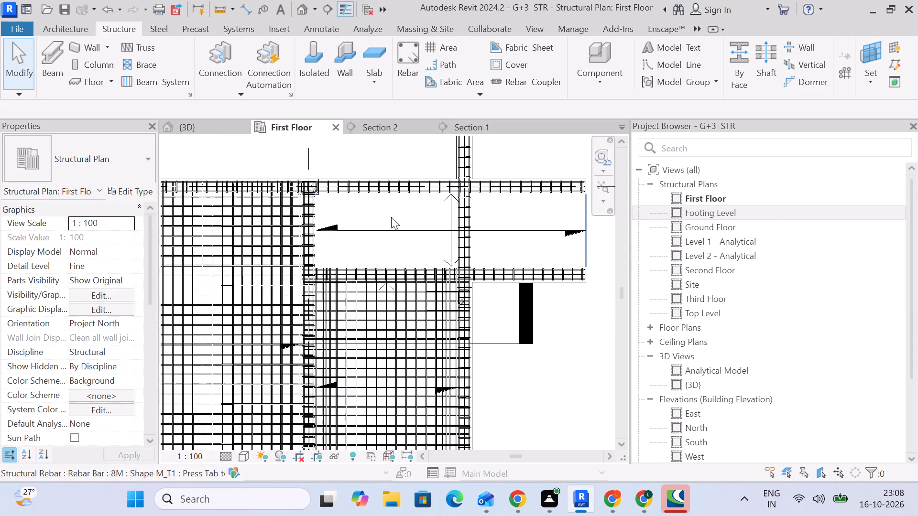
scroll(391, 217, down, 8)
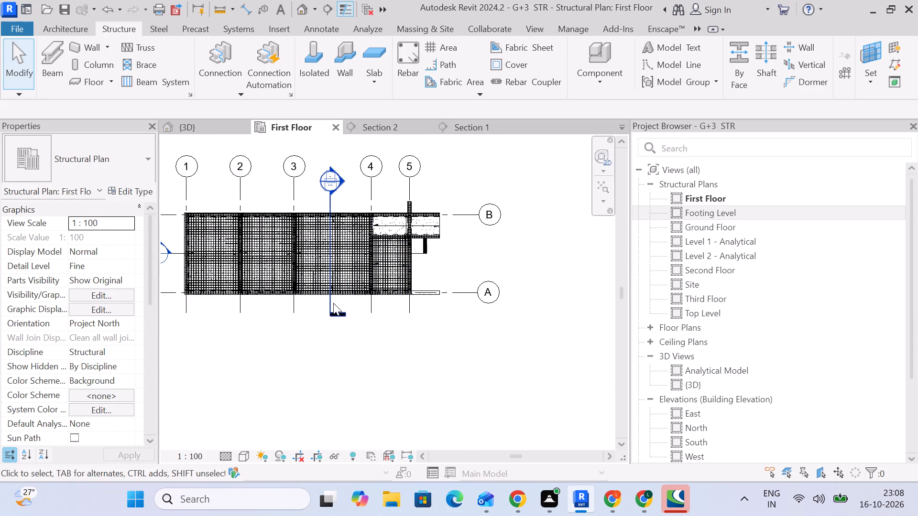
Extend the vertical section line's tail farther beyond grid A and move the line from between grids 3 and 4 to between grids 4 and 5.
click(329, 303)
drag(328, 303, 379, 316)
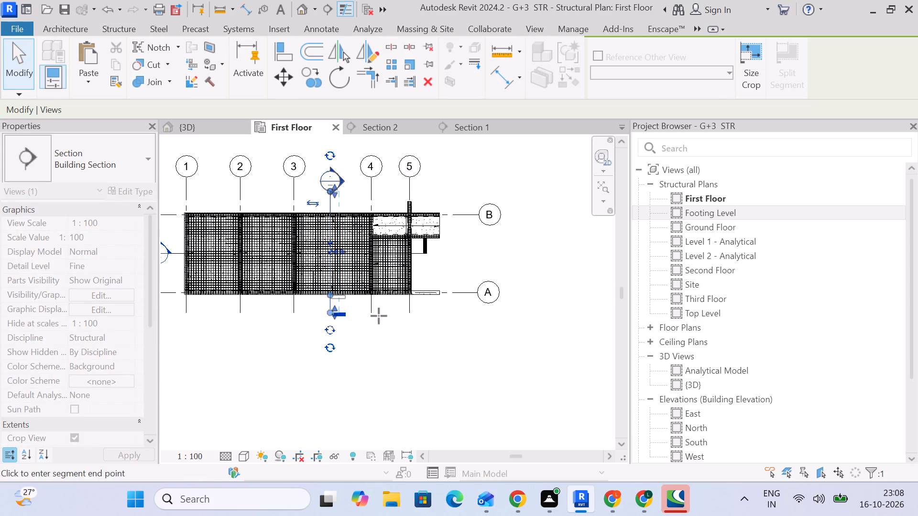
drag(379, 316, 378, 334)
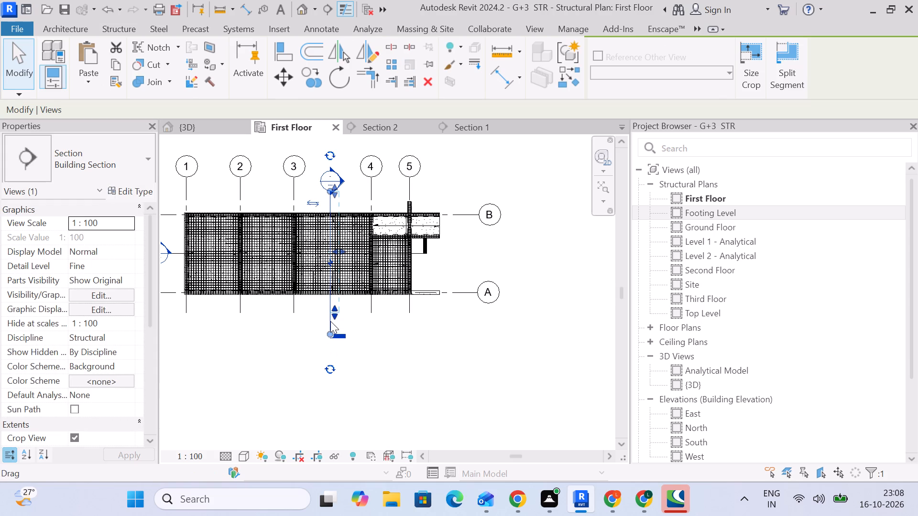
scroll(330, 317, up, 4)
drag(332, 321, 430, 322)
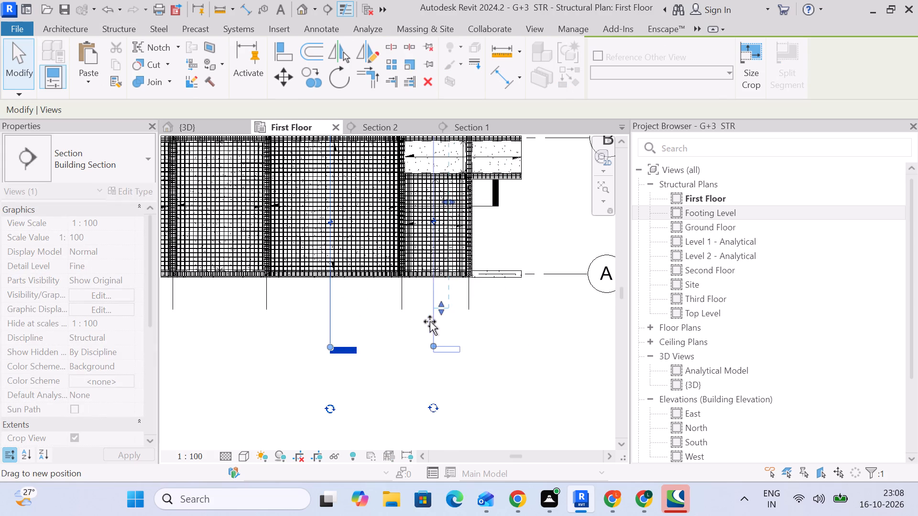
drag(430, 322, 435, 323)
scroll(356, 344, down, 4)
middle_drag(353, 344, 482, 344)
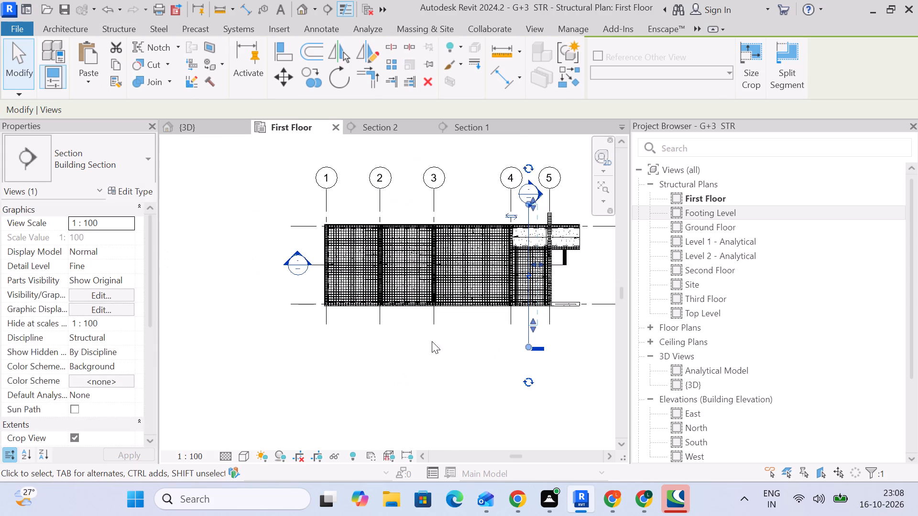
Move the horizontal section line toward grid B so it cuts through the unreinforced slab strip around grid 5.
click(307, 352)
click(313, 268)
scroll(311, 263, up, 7)
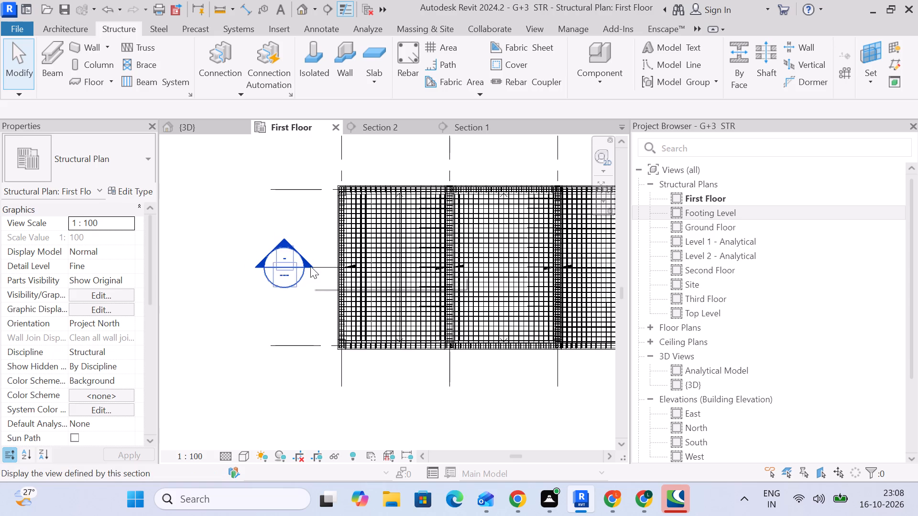
scroll(310, 266, up, 3)
drag(326, 265, 335, 150)
scroll(335, 152, down, 5)
middle_drag(335, 162, 167, 268)
scroll(167, 268, up, 1)
scroll(586, 272, down, 3)
middle_drag(586, 272, 316, 248)
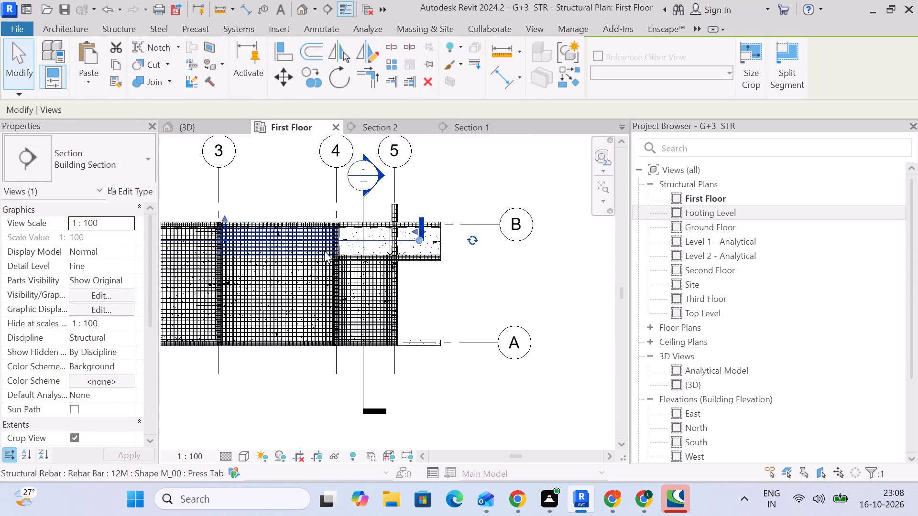
scroll(412, 252, up, 4)
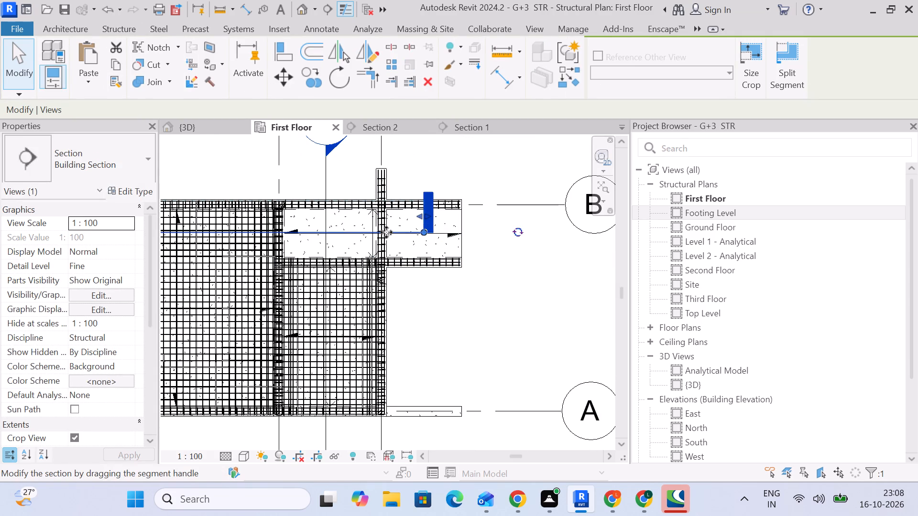
Shift the horizontal section line's tail past the slab overhang beyond grid 5 and shorten its head end to between grids 3 and 4.
drag(386, 232, 493, 235)
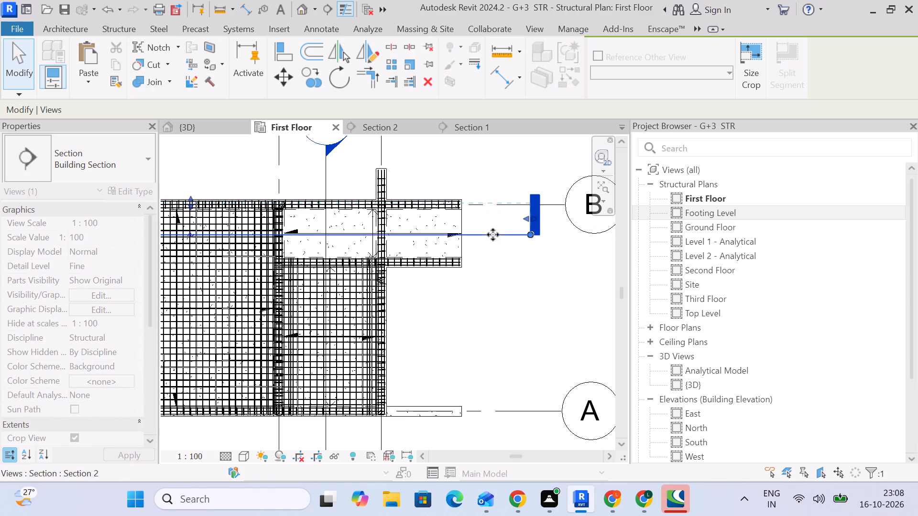
scroll(500, 285, down, 9)
scroll(315, 271, up, 6)
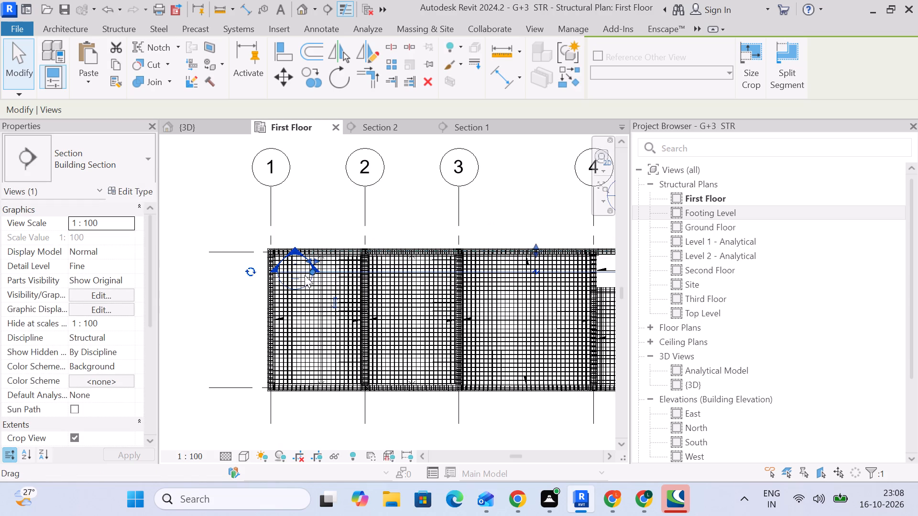
scroll(305, 275, up, 4)
drag(317, 270, 641, 269)
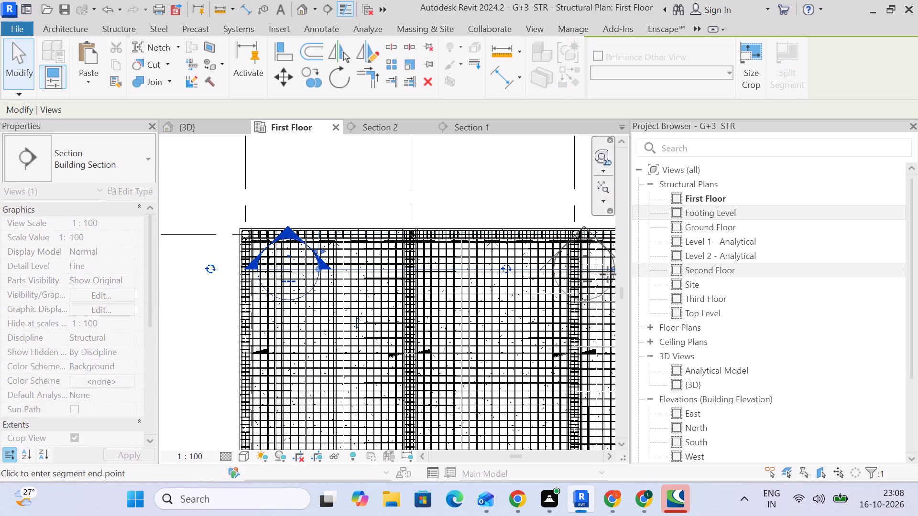
scroll(575, 284, down, 3)
middle_drag(574, 284, 410, 264)
click(482, 257)
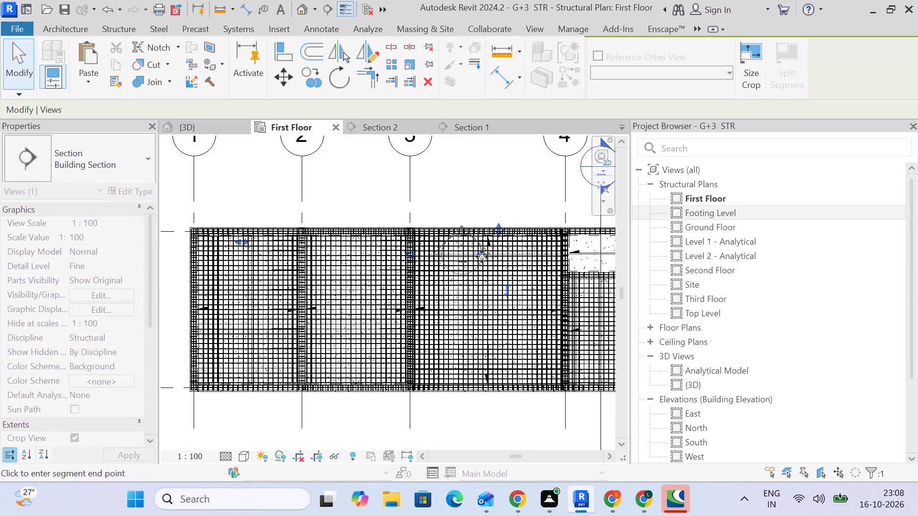
drag(251, 241, 523, 245)
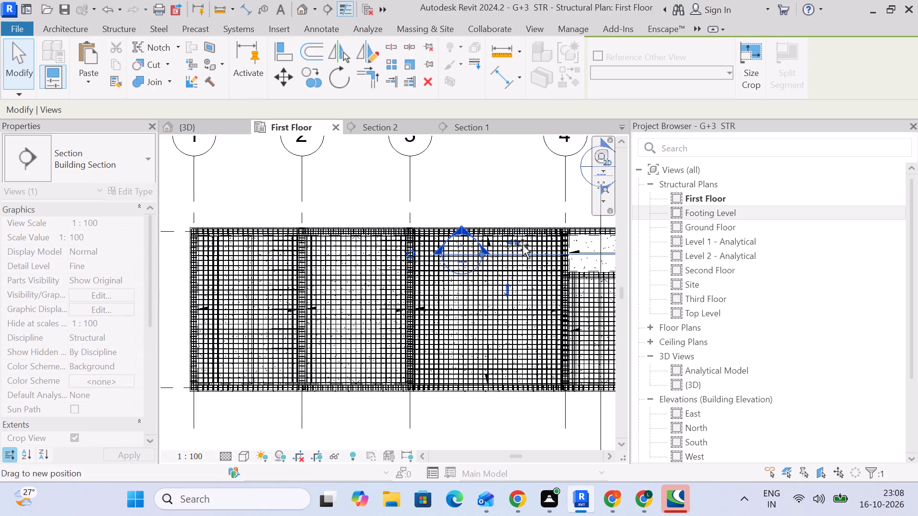
drag(523, 245, 533, 246)
scroll(534, 259, down, 3)
middle_drag(534, 261, 368, 244)
Open the Section 2 and Section 1 views and examine how each cuts the slab strip around grid 5.
right_click(496, 250)
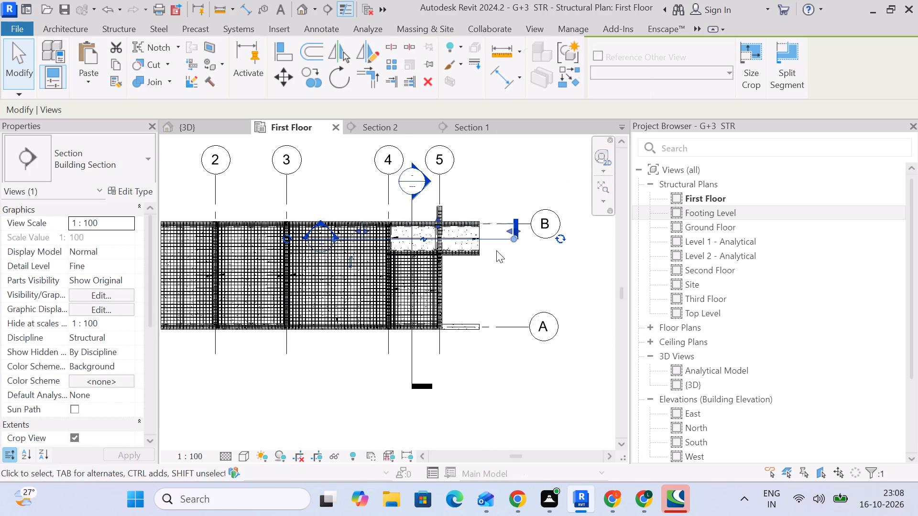
click(548, 130)
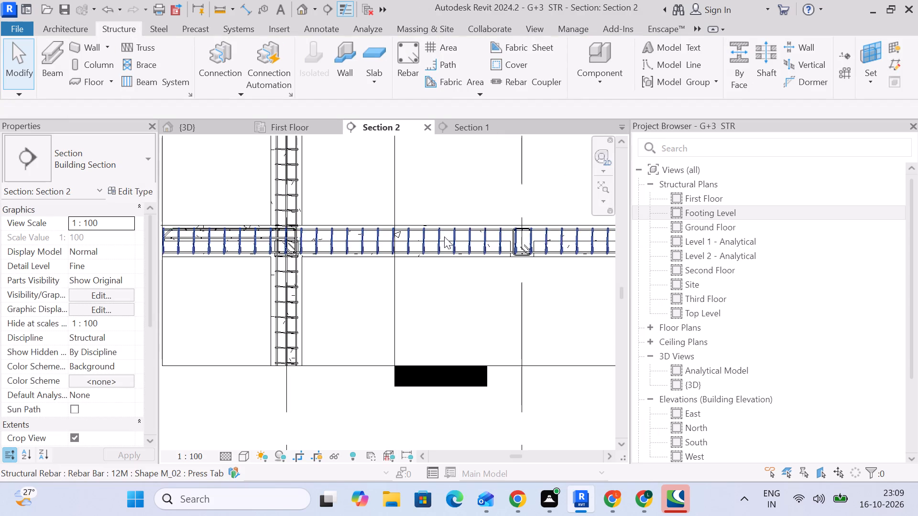
scroll(440, 277, down, 8)
middle_drag(449, 281, 298, 281)
scroll(298, 281, up, 2)
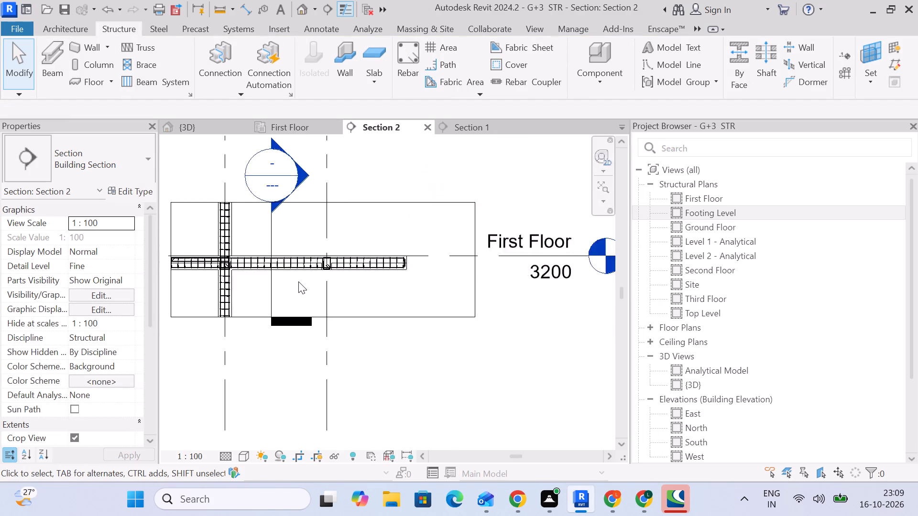
scroll(298, 281, up, 5)
middle_drag(381, 302, 472, 297)
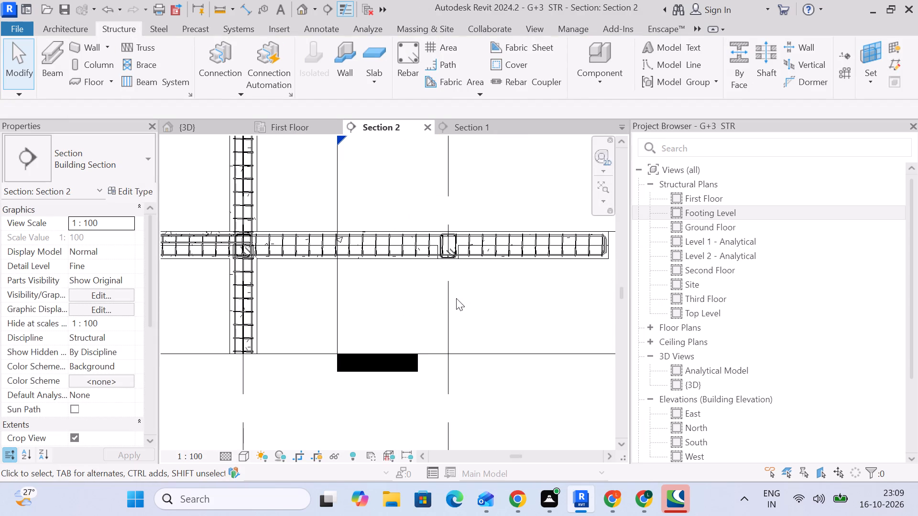
click(340, 296)
right_click(357, 298)
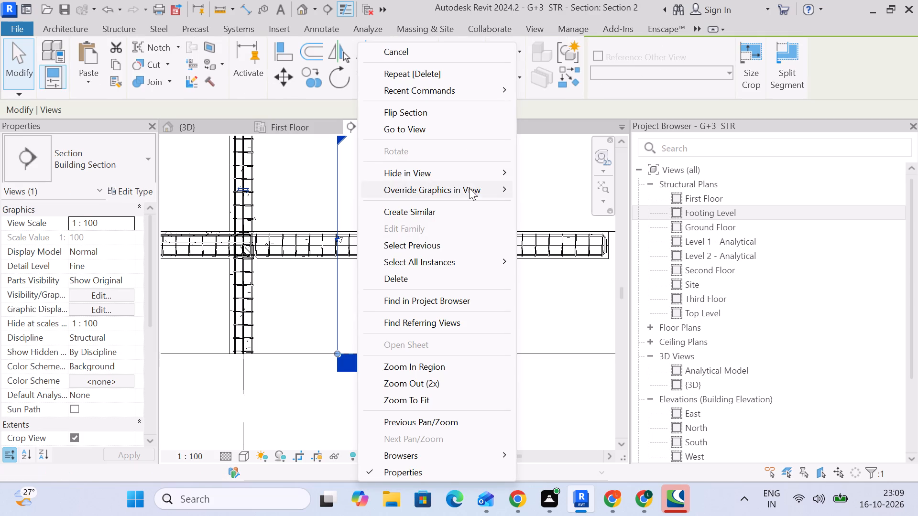
click(458, 129)
scroll(348, 248, up, 5)
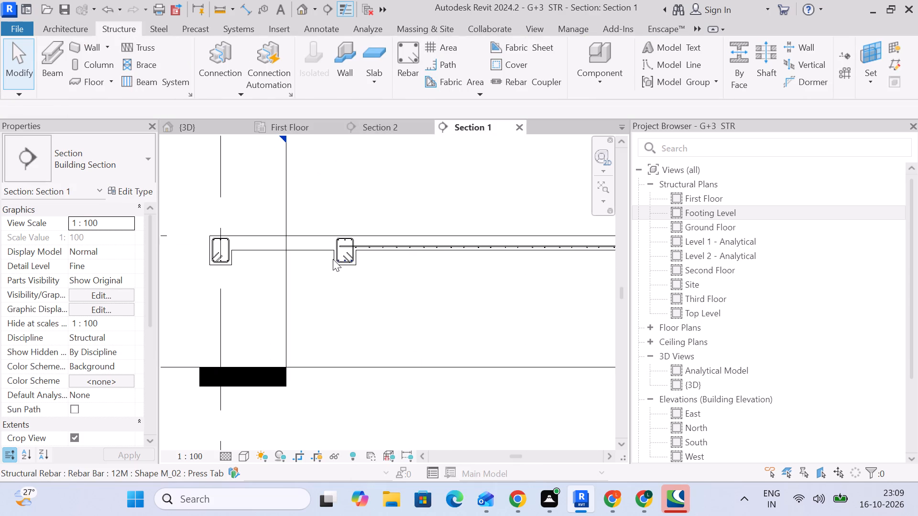
scroll(279, 260, up, 4)
middle_drag(277, 259, 370, 247)
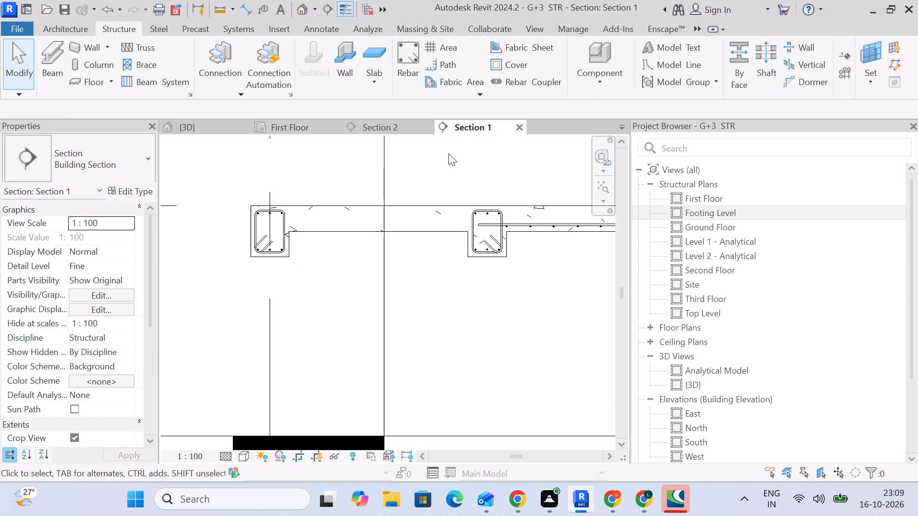
On the First Floor plan, reduce the horizontal section line's view depth so it stops short of the beam along grid B.
click(286, 124)
scroll(455, 224, up, 4)
scroll(515, 264, up, 3)
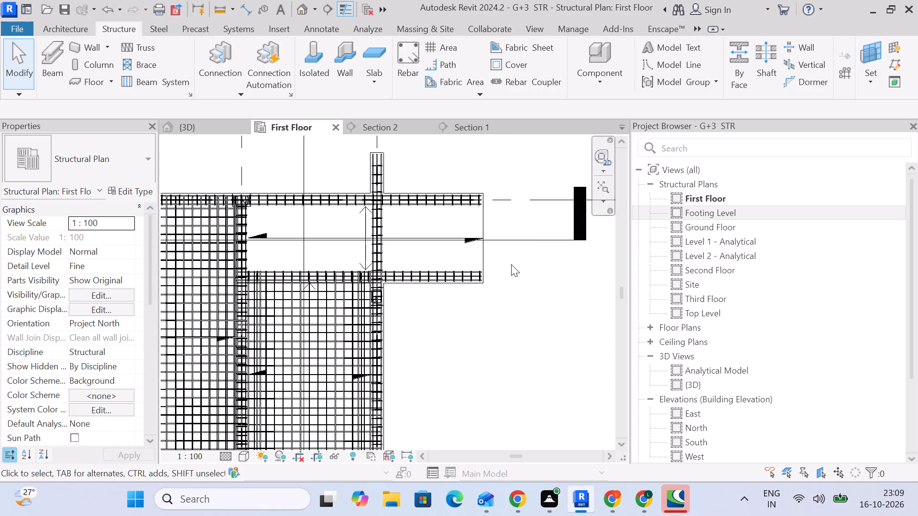
click(512, 243)
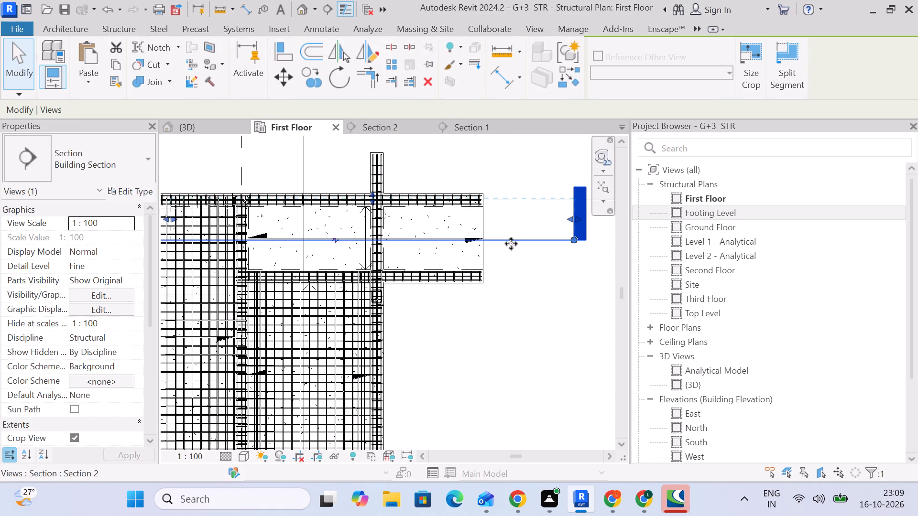
scroll(511, 245, down, 5)
scroll(384, 259, up, 4)
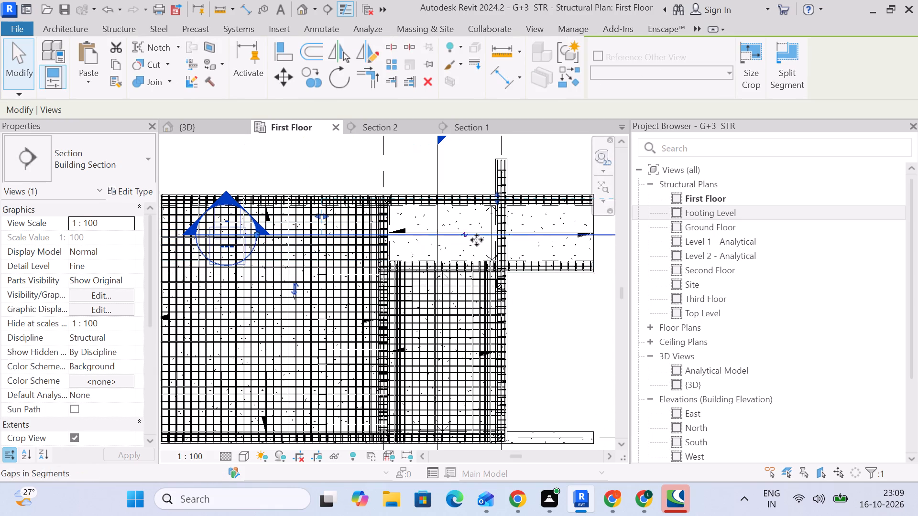
scroll(489, 201, up, 4)
drag(503, 197, 512, 237)
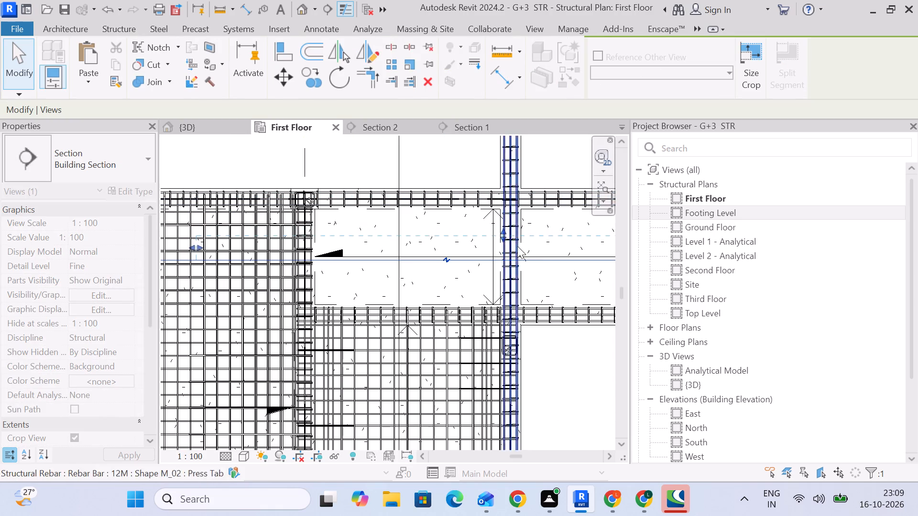
scroll(554, 267, down, 1)
middle_drag(554, 267, 464, 208)
click(499, 321)
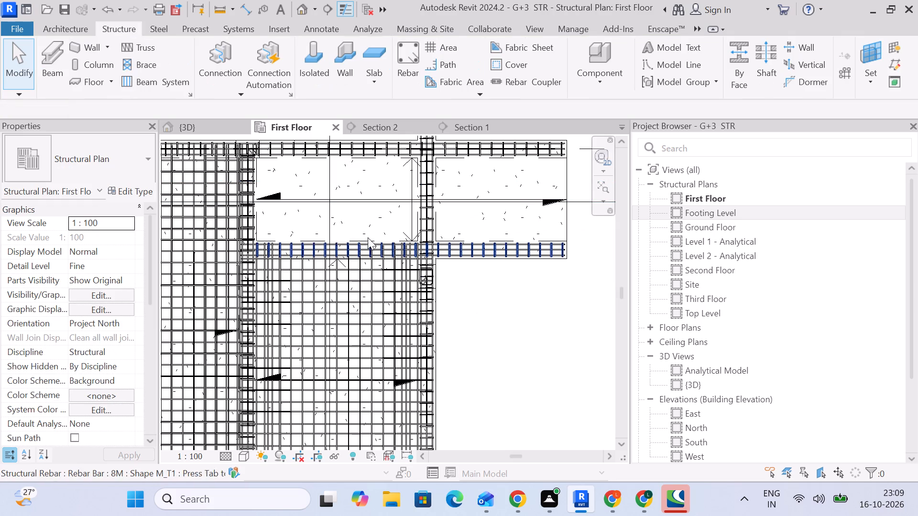
Check the vertical section line's extents on plan and examine the unreinforced slab strip in Section 2 and Section 1.
click(334, 219)
scroll(368, 239, down, 4)
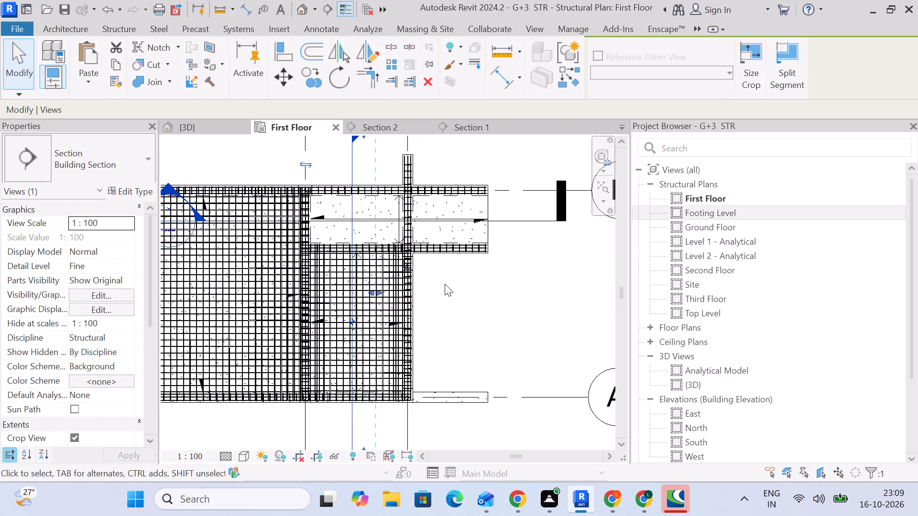
scroll(368, 292, up, 3)
click(472, 295)
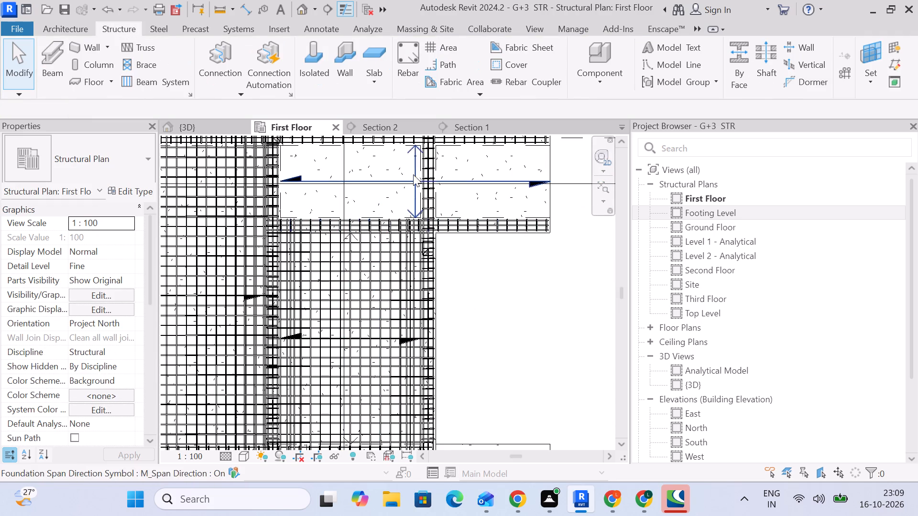
click(394, 122)
click(472, 131)
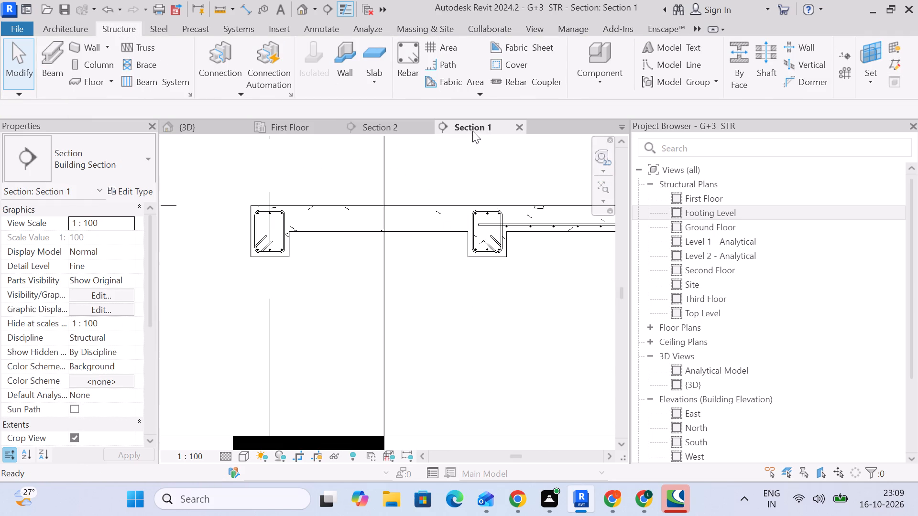
click(401, 129)
scroll(384, 209, down, 5)
scroll(414, 233, up, 3)
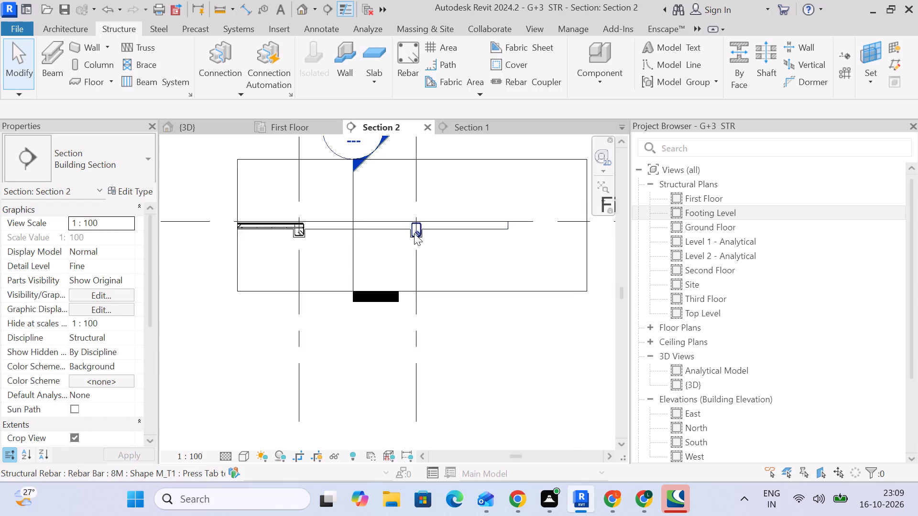
scroll(414, 233, up, 2)
middle_drag(472, 263, 464, 262)
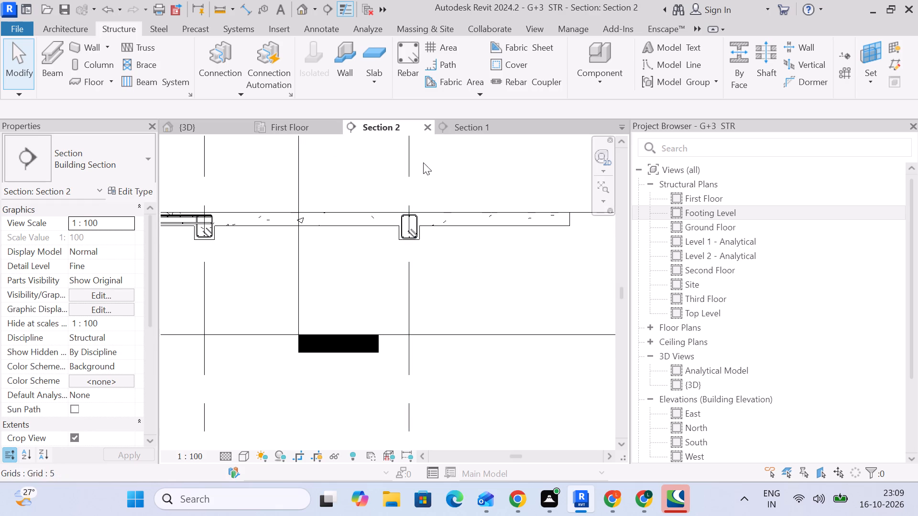
click(450, 123)
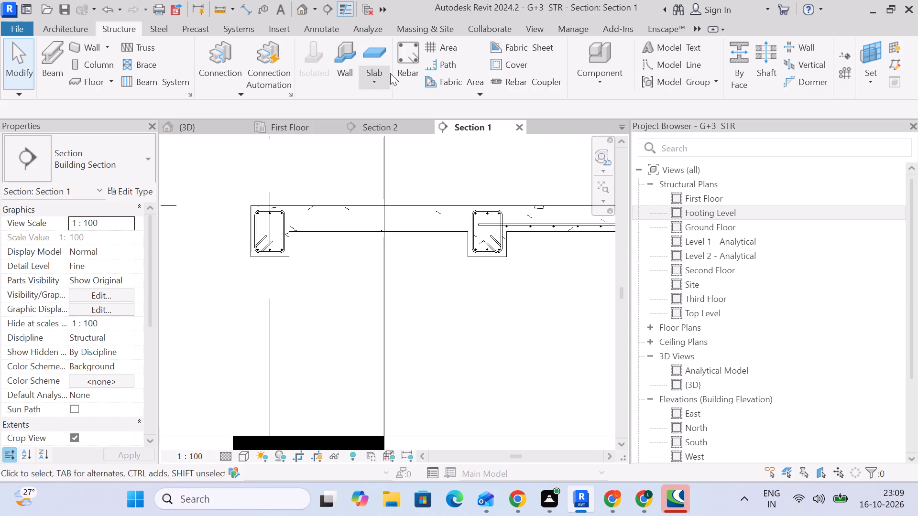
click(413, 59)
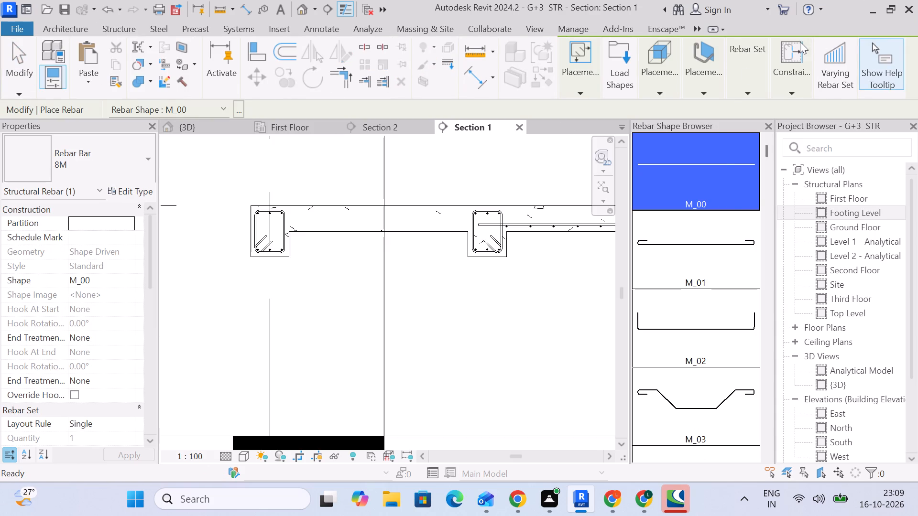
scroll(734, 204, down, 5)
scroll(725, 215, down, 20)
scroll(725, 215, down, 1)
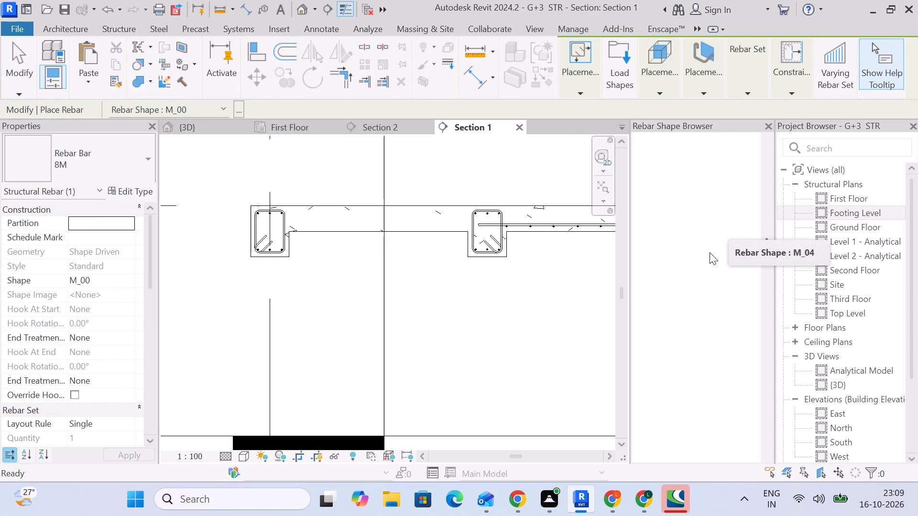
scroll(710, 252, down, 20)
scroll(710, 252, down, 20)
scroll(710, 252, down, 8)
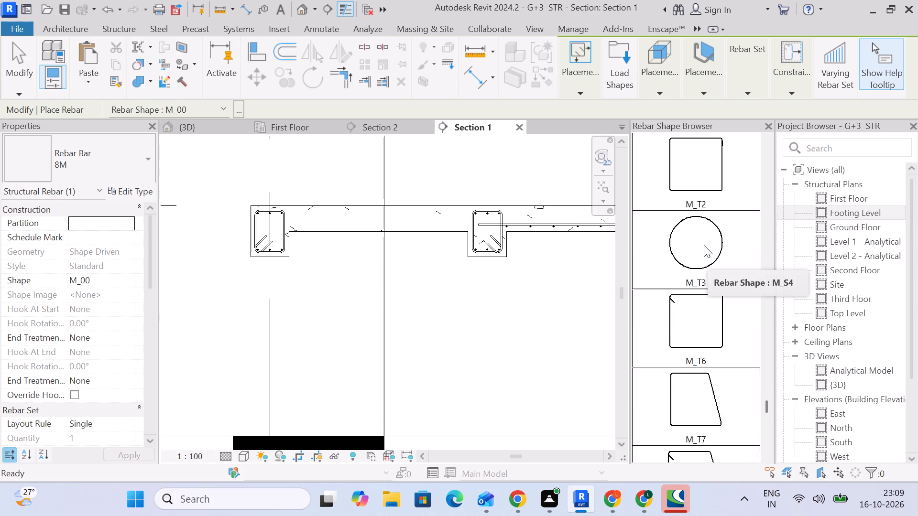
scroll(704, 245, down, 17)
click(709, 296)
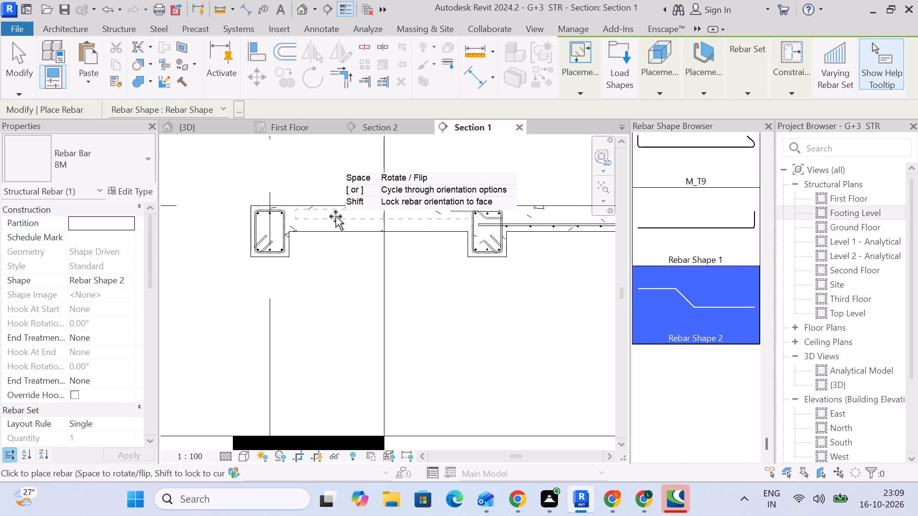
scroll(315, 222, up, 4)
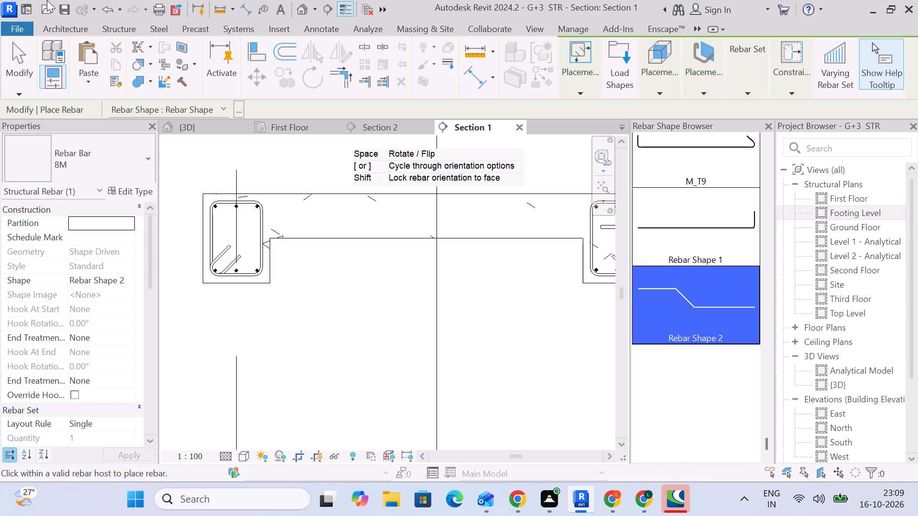
Set the rebar cover of the slab strip beside the grid B beam to SLAB COVER <25 mm> in Section 1.
drag(107, 25, 113, 27)
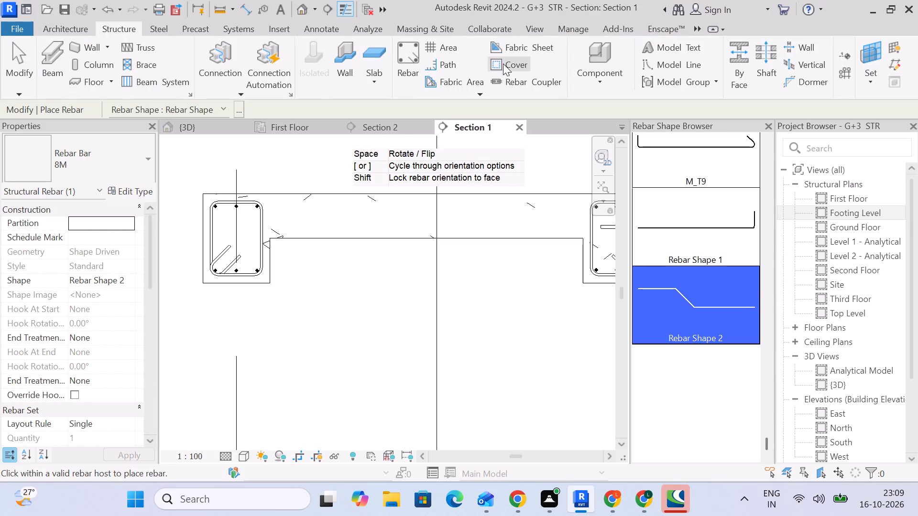
click(503, 64)
click(368, 228)
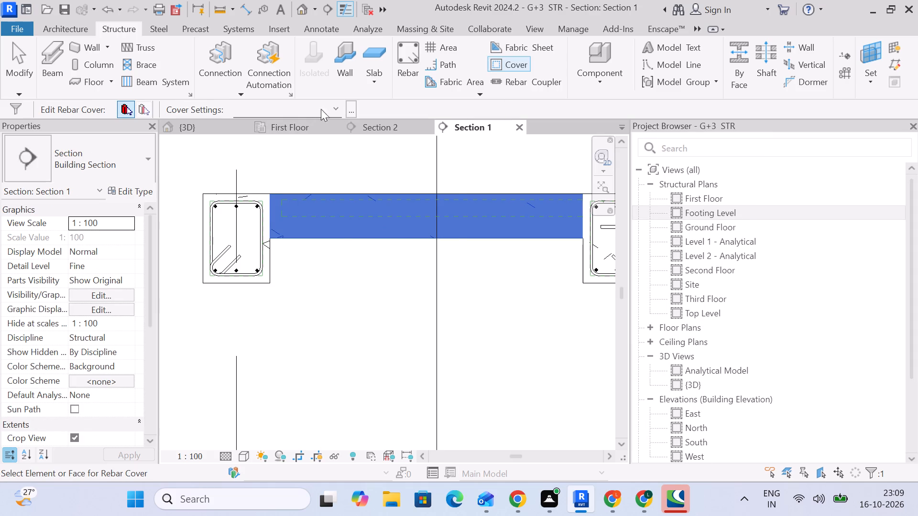
click(334, 107)
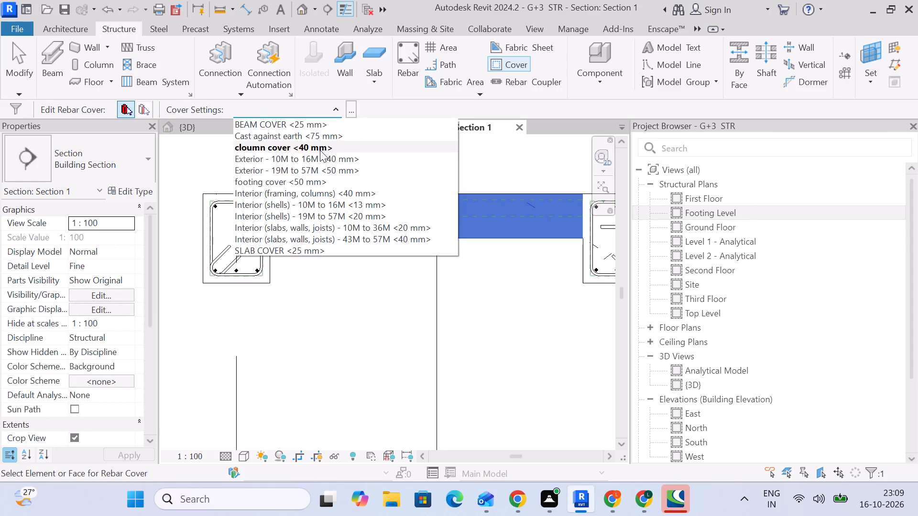
click(307, 247)
click(348, 264)
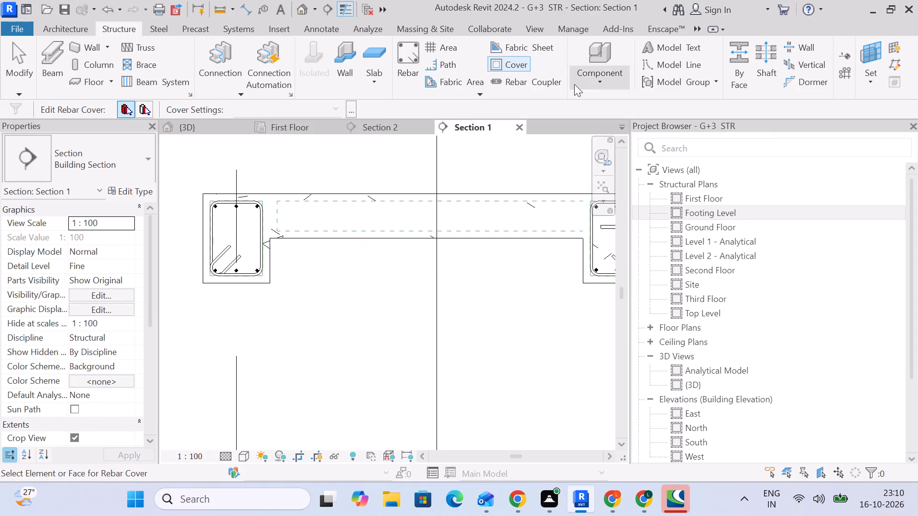
Place an 8M bar of Rebar Shape 2 in the slab strip beside the grid B beam in Section 1.
click(411, 54)
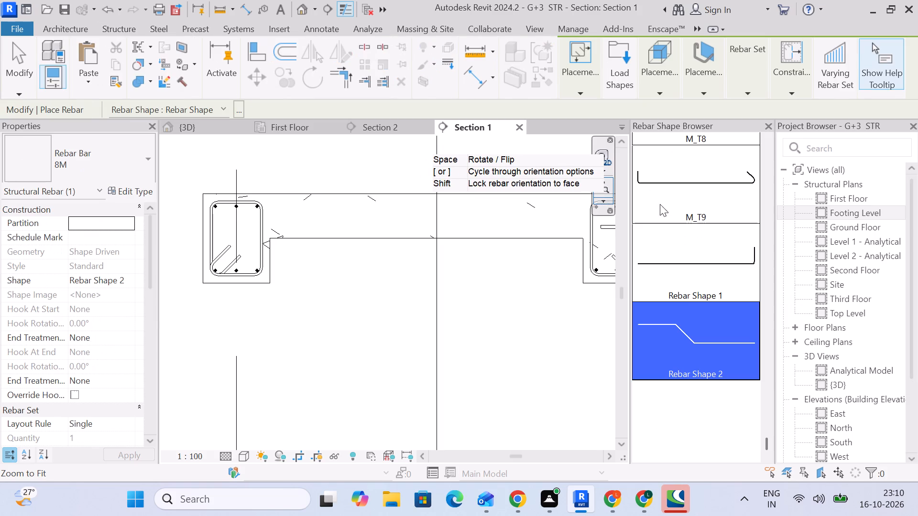
click(685, 331)
click(307, 225)
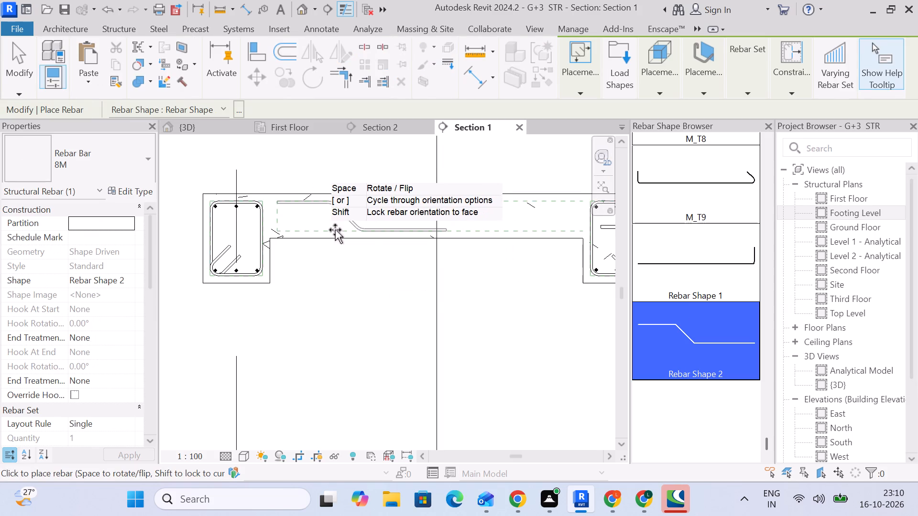
scroll(370, 236, down, 4)
middle_drag(372, 236, 314, 204)
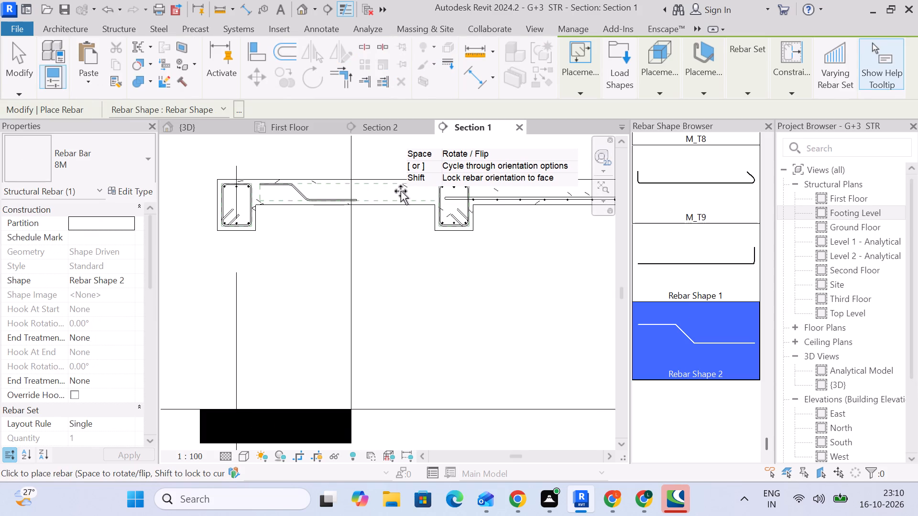
Stretch the cranked 8M bar's ends into the adjoining beams, with segment B about 410 mm and segment D about 970 mm.
key(space)
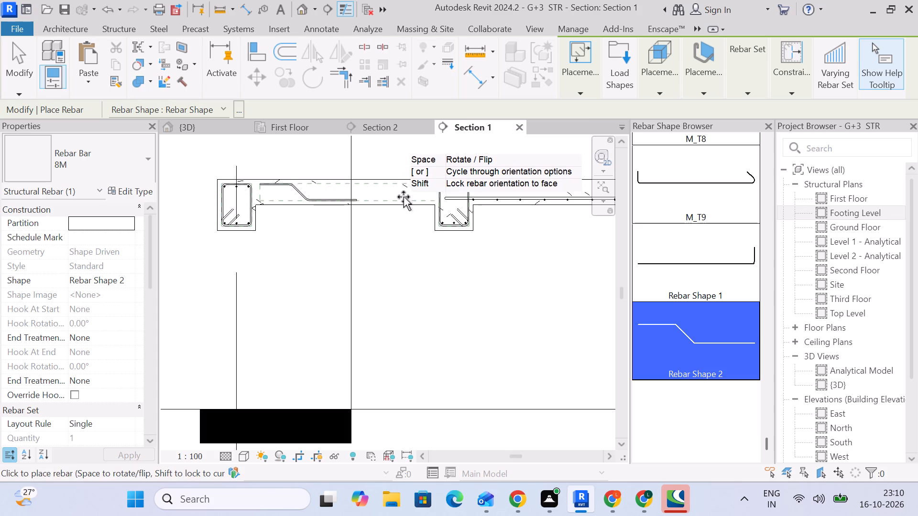
key(space)
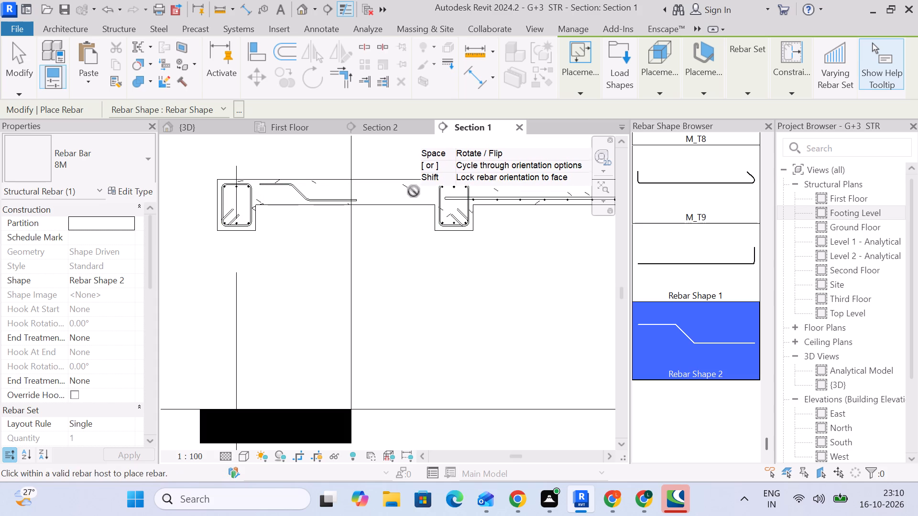
click(10, 57)
scroll(249, 161, up, 4)
click(313, 202)
scroll(366, 231, down, 3)
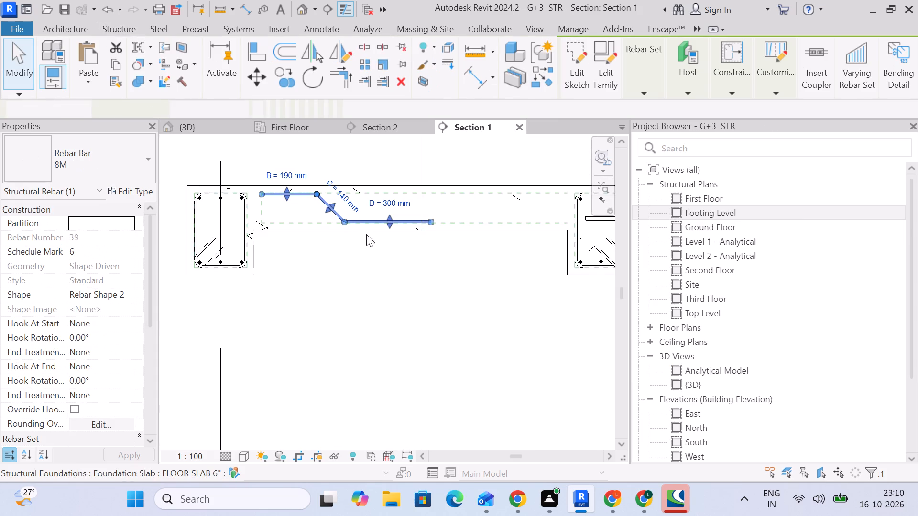
scroll(339, 219, up, 3)
drag(274, 204, 257, 202)
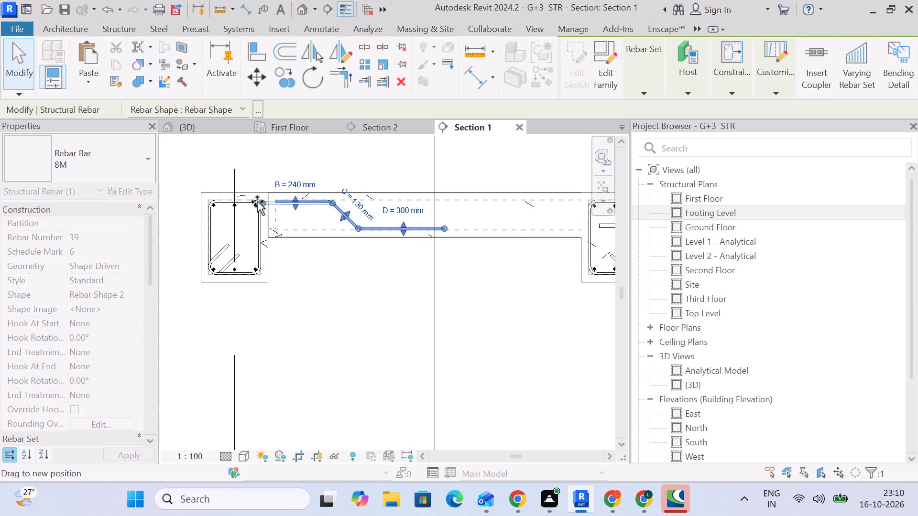
drag(257, 202, 211, 202)
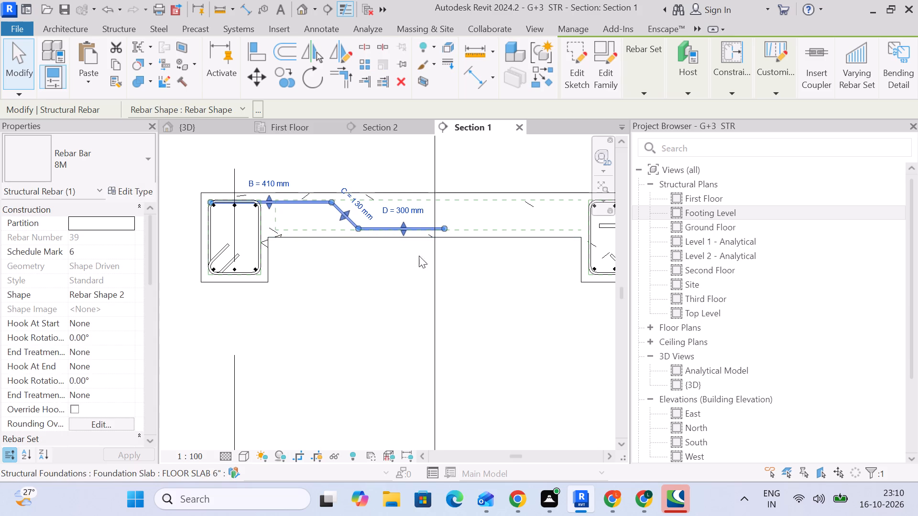
middle_drag(419, 256, 349, 228)
drag(375, 200, 530, 202)
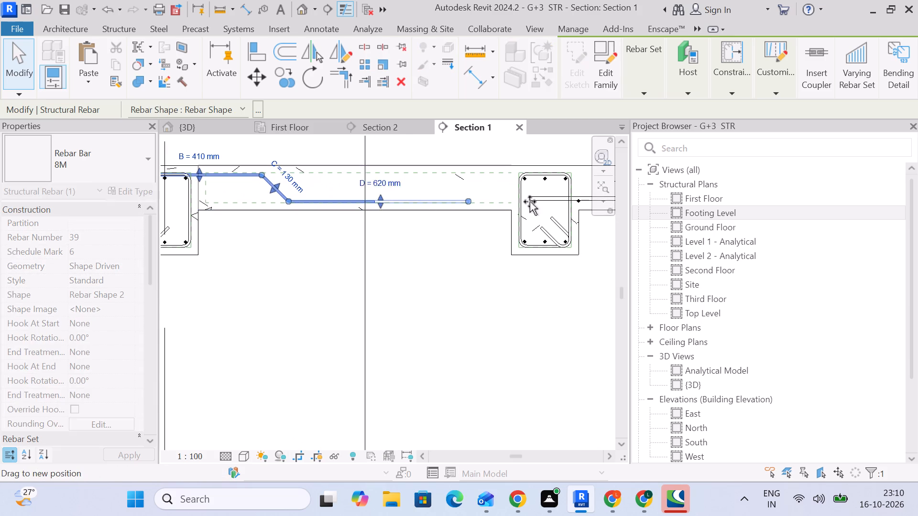
drag(530, 202, 569, 199)
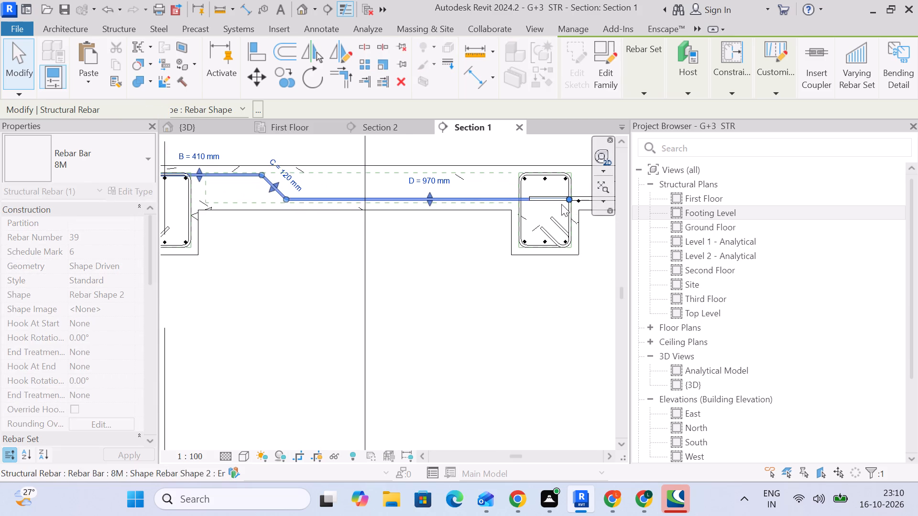
Set the cranked bar's sloped segment C to 130 mm.
click(285, 174)
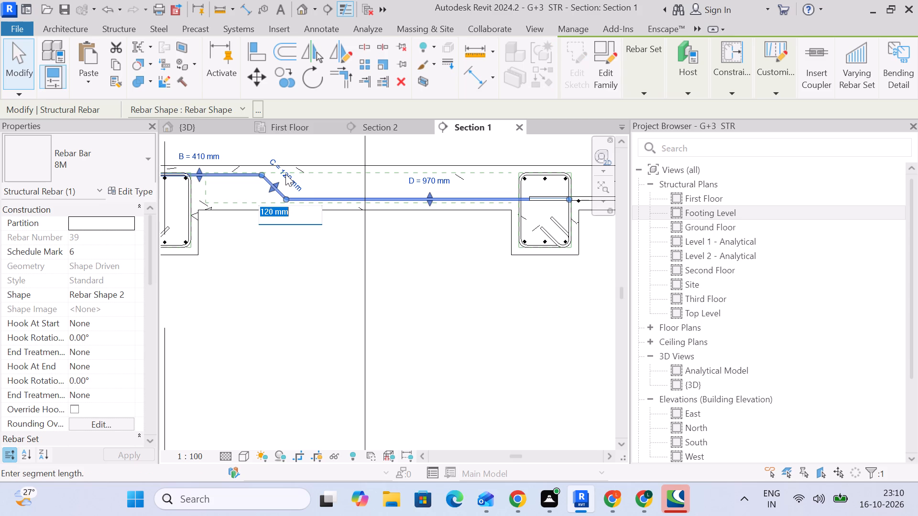
text(130)
key(Return)
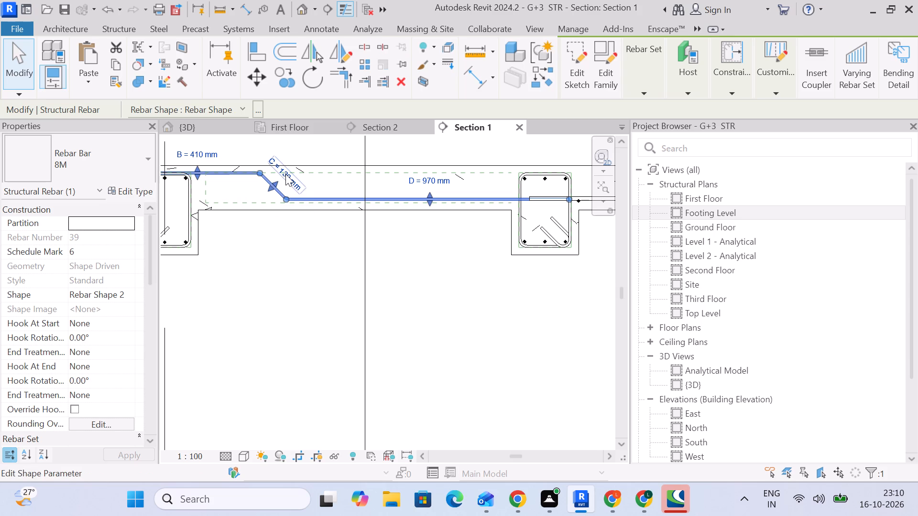
Nudge the cranked bar slightly downward so it sits within the slab strip's cover lines.
click(284, 224)
scroll(287, 204, up, 2)
click(287, 202)
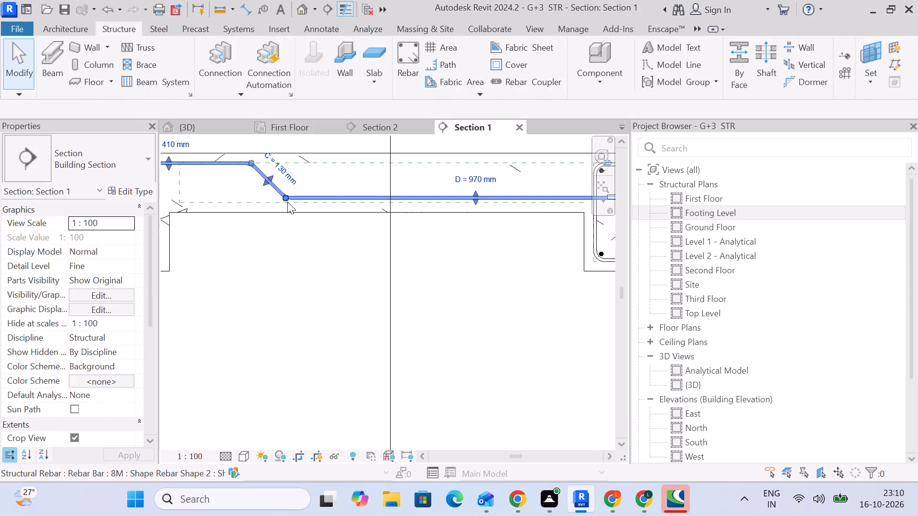
key(Down)
key(Up)
key(Down)
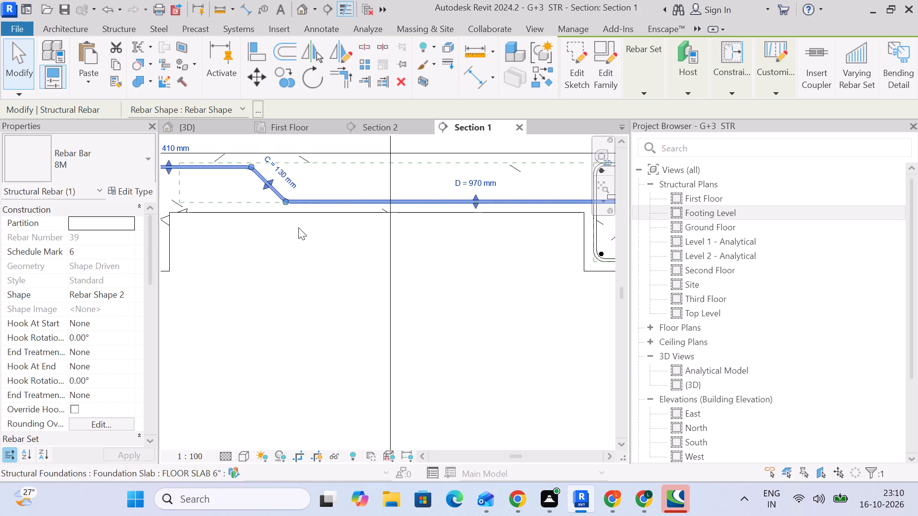
scroll(424, 224, up, 3)
scroll(492, 200, down, 3)
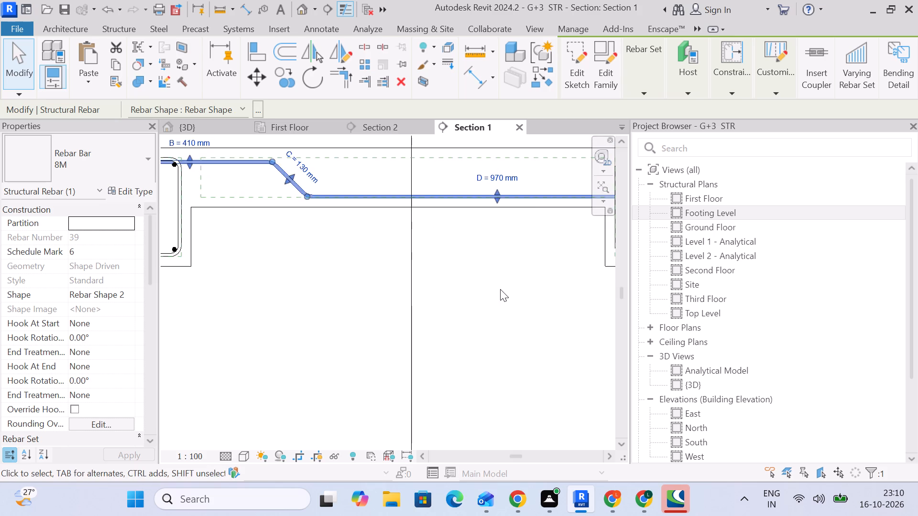
Lay out the cranked bar as a Maximum Spacing rebar set at 300 mm spacing.
click(500, 289)
scroll(506, 286, down, 3)
middle_drag(507, 286, 406, 255)
click(411, 197)
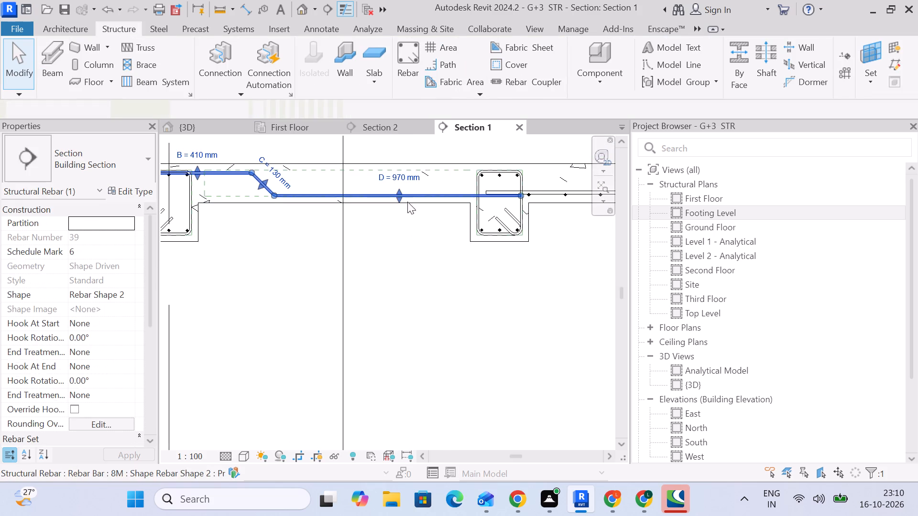
click(637, 86)
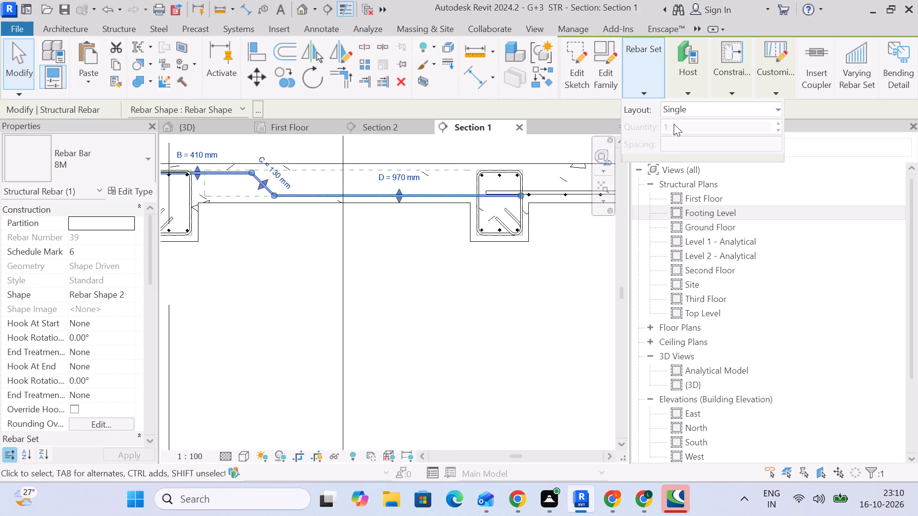
click(683, 112)
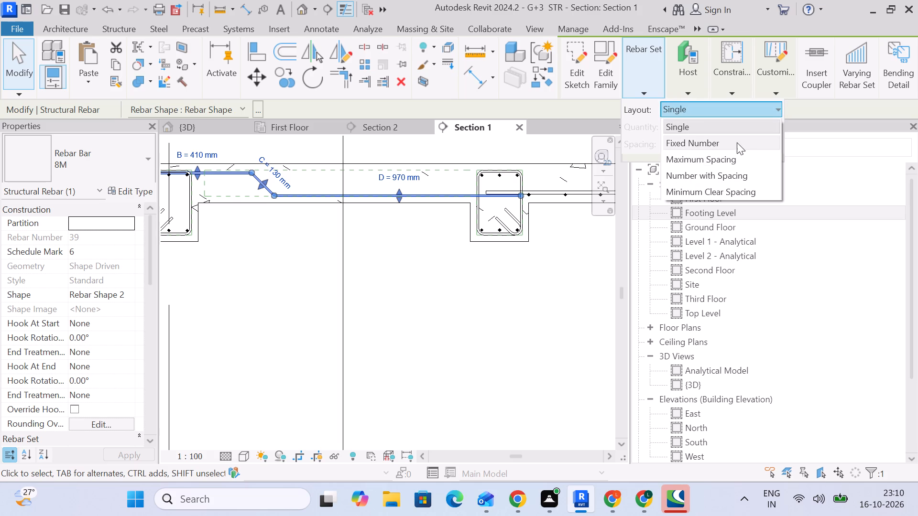
click(705, 161)
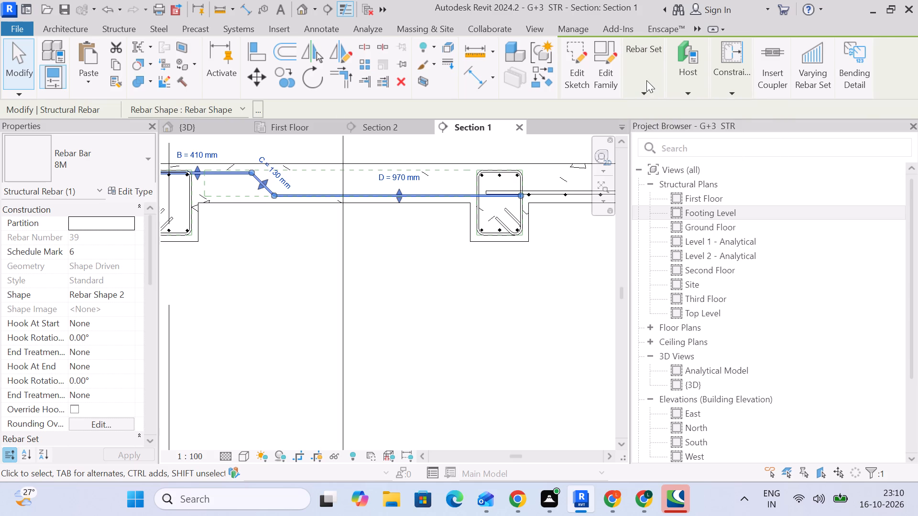
click(646, 80)
click(706, 141)
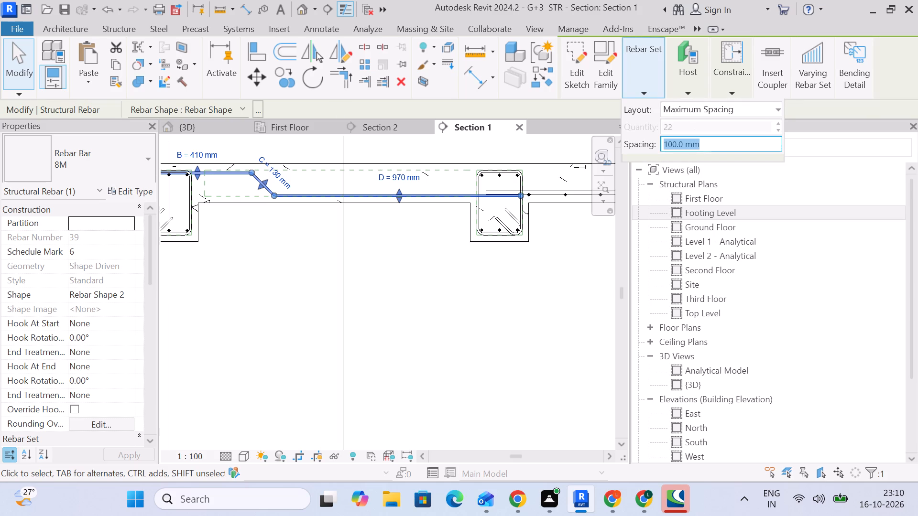
text(300)
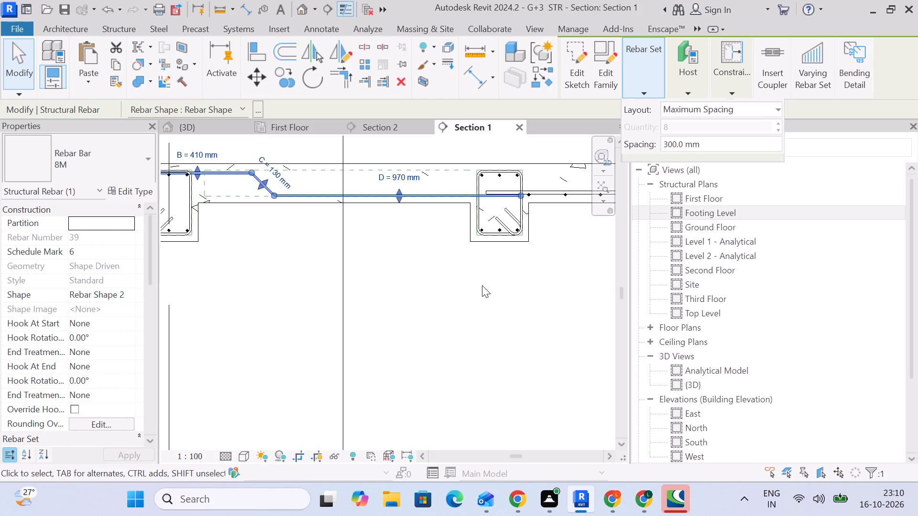
Assign the cranked bar set to the SLAB Distribution bars partition.
click(131, 227)
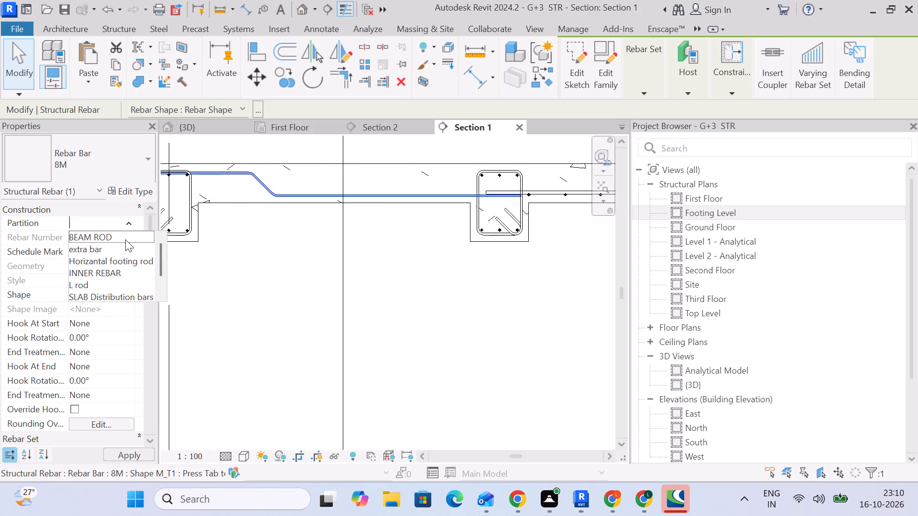
click(89, 297)
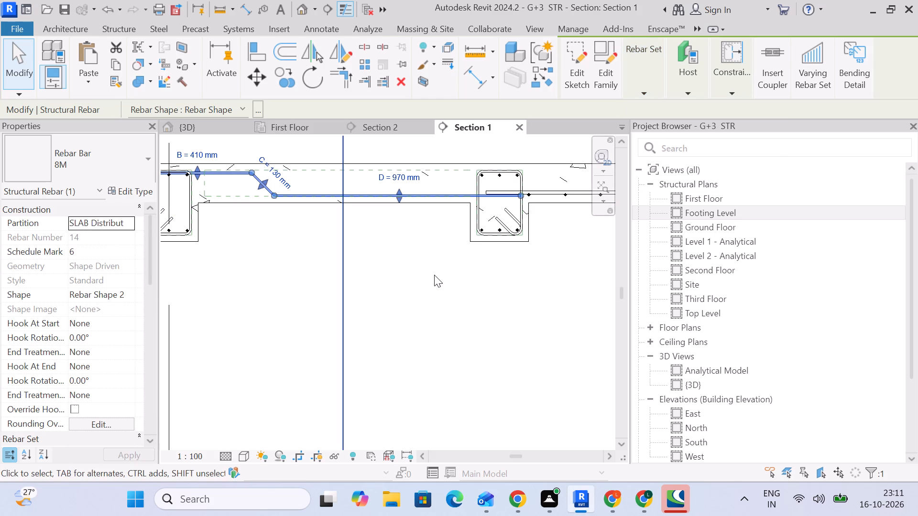
Mirror a copy of the cranked bar set about a vertical axis through the midpoint of the slab strip.
click(345, 59)
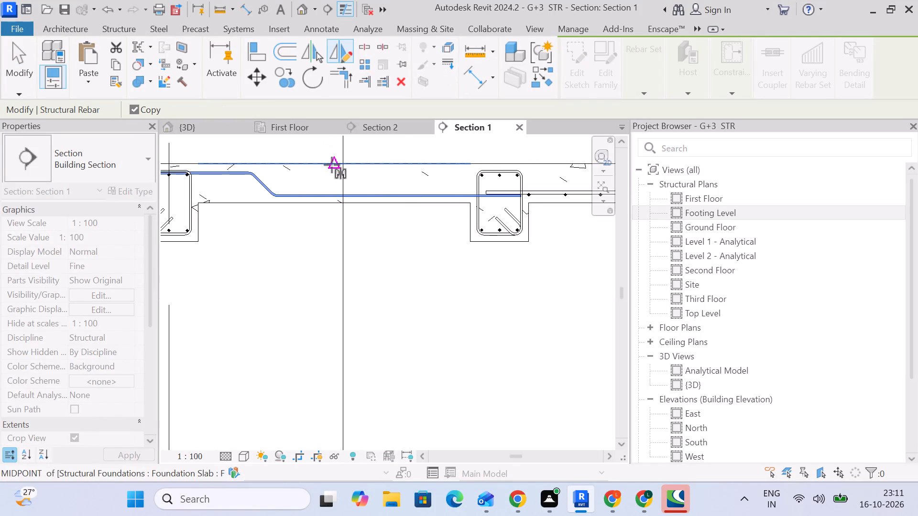
click(332, 165)
click(334, 211)
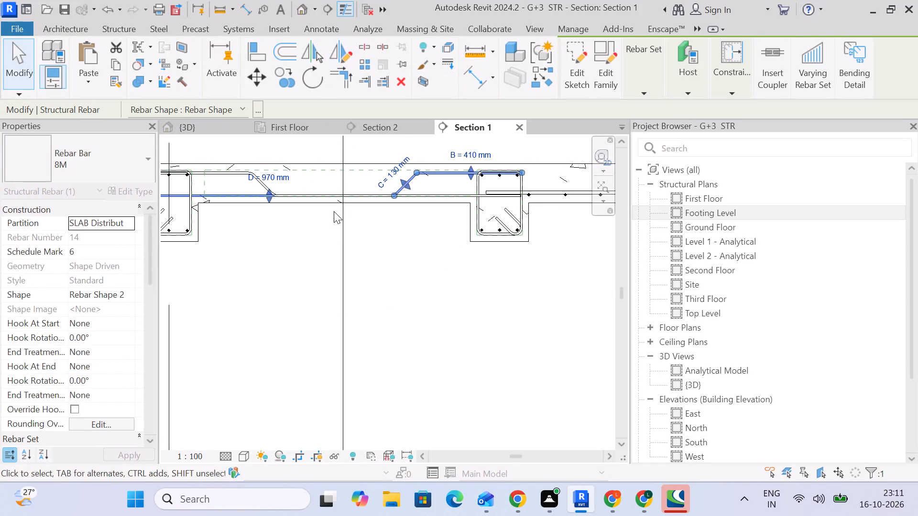
click(20, 67)
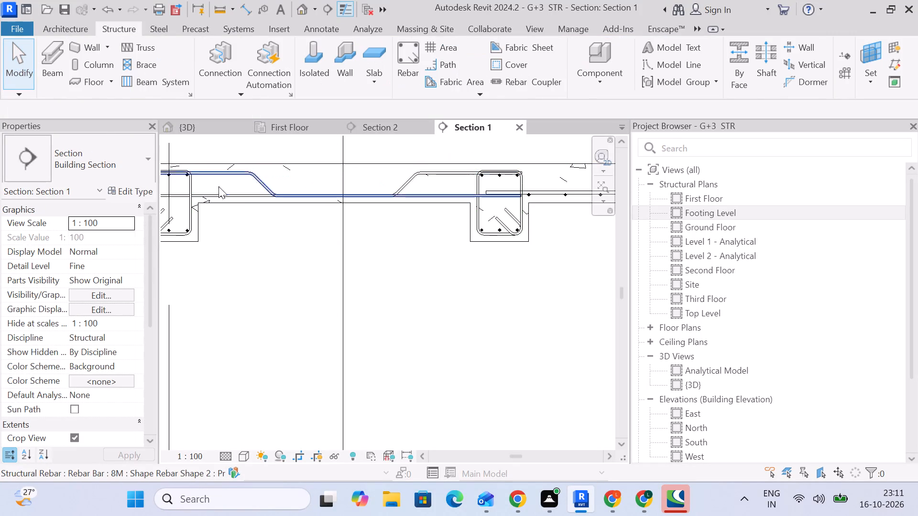
Start placing an 8M rebar with the straight M_00 shape for the slab strip beside the grid B beam.
middle_drag(229, 189, 386, 174)
middle_drag(416, 224, 336, 241)
scroll(299, 196, up, 3)
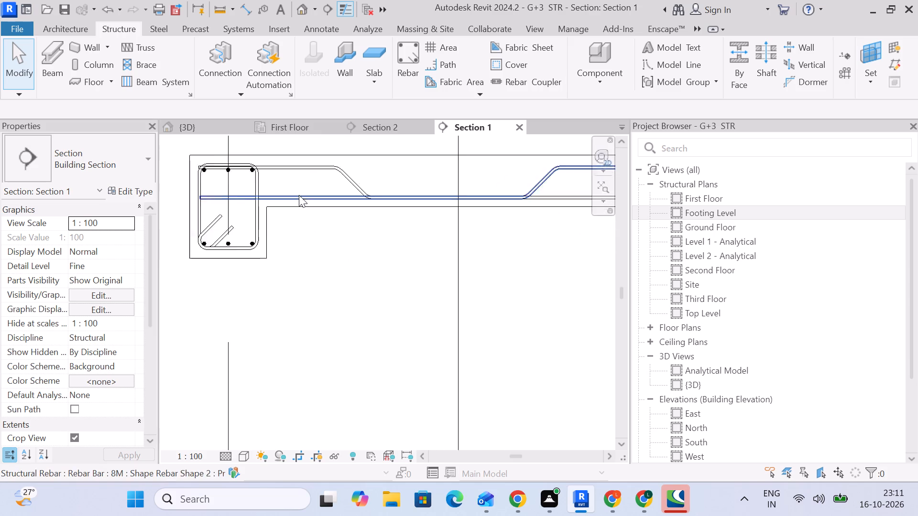
scroll(299, 195, up, 1)
middle_drag(395, 227, 383, 240)
scroll(383, 240, down, 1)
click(411, 71)
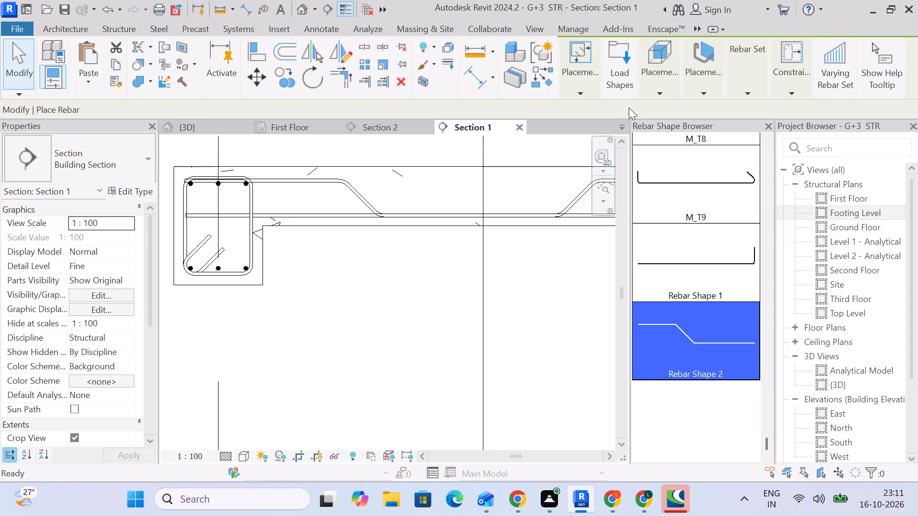
scroll(684, 210, up, 20)
scroll(684, 210, up, 20)
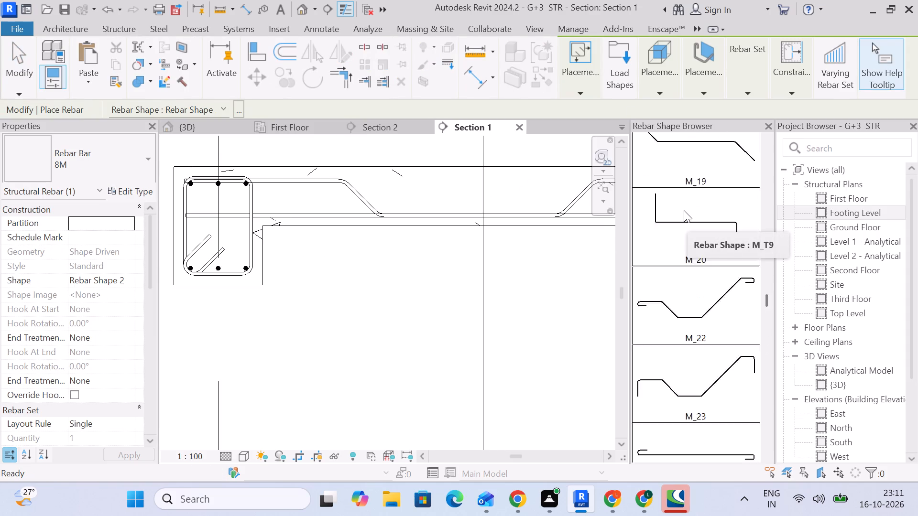
scroll(684, 210, up, 20)
scroll(684, 210, up, 20)
scroll(684, 210, up, 16)
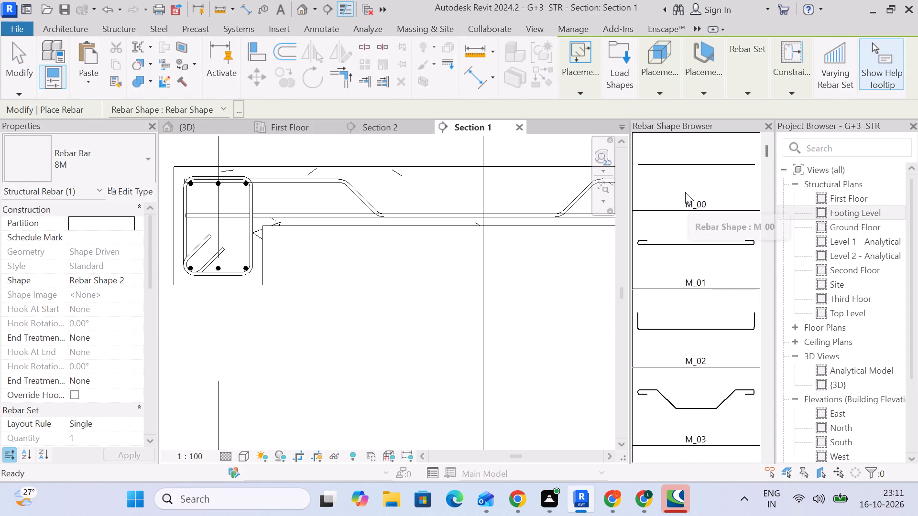
click(689, 177)
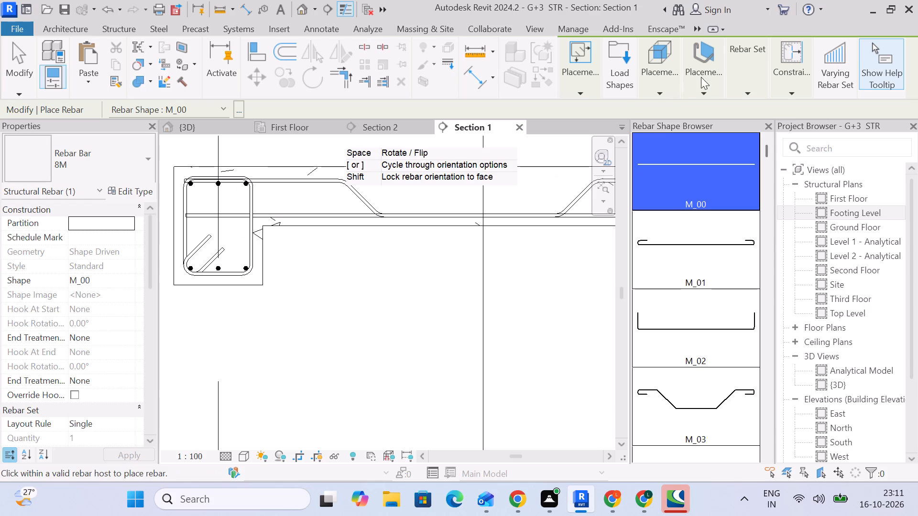
Set the M_00 bar's placement plane to Current Work Plane and its placement orientation to Parallel to Cover.
click(656, 92)
click(699, 119)
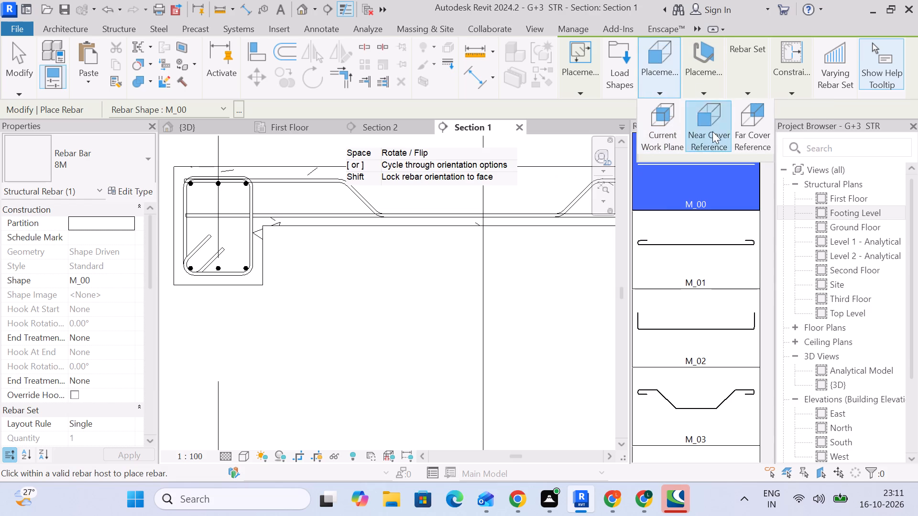
click(756, 135)
click(695, 80)
click(783, 118)
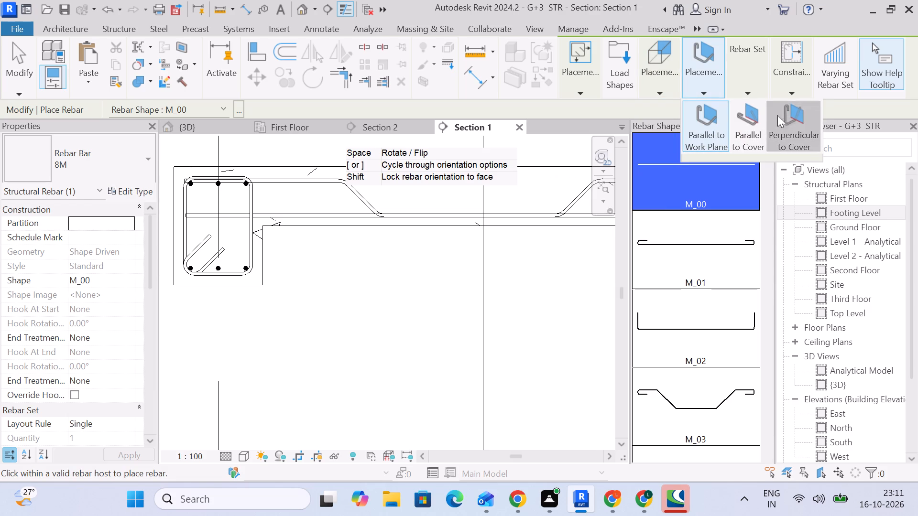
scroll(250, 194, up, 4)
click(667, 89)
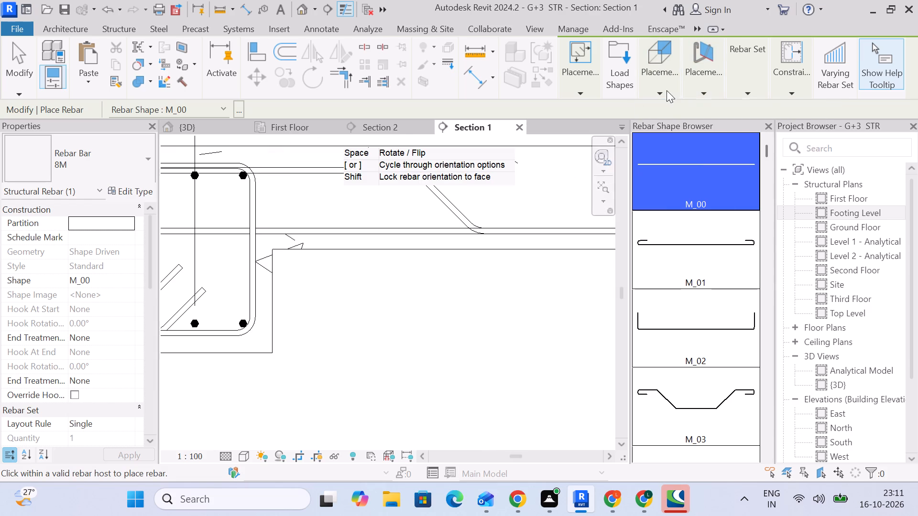
click(699, 125)
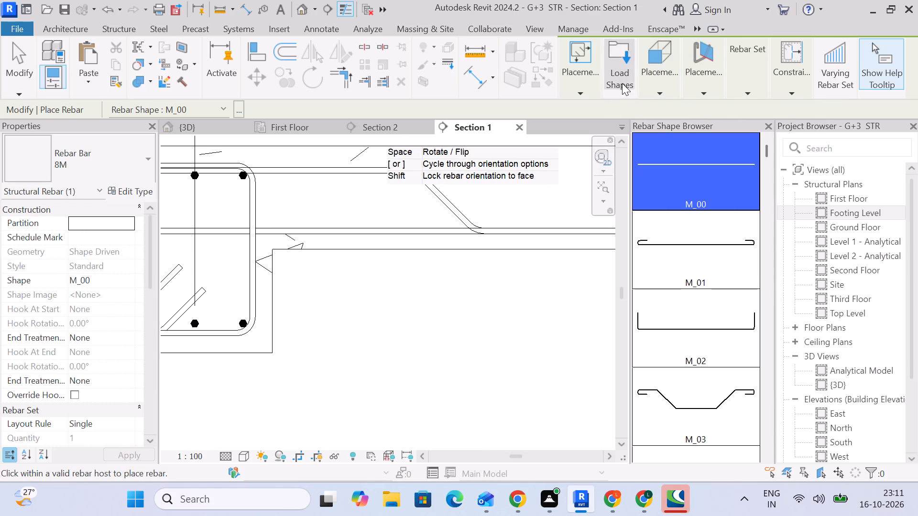
click(654, 86)
drag(658, 136, 664, 139)
click(711, 76)
click(712, 116)
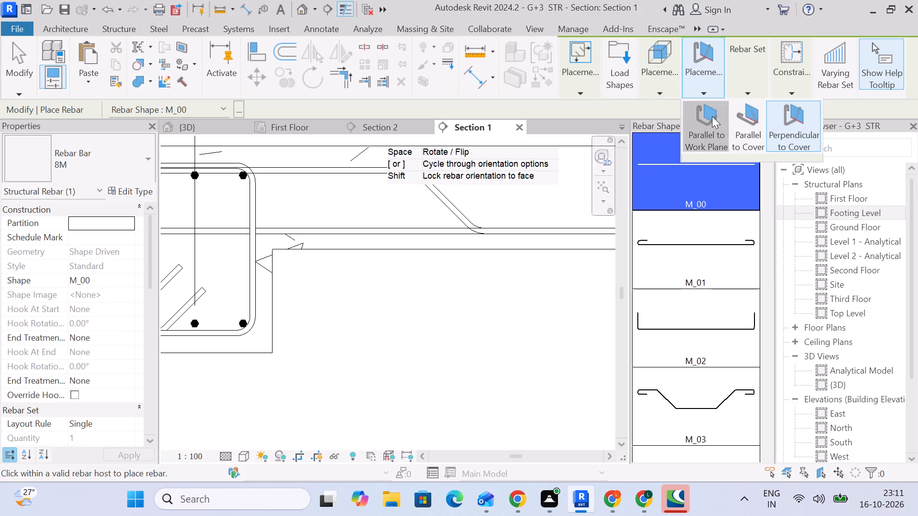
click(751, 123)
scroll(325, 192, up, 4)
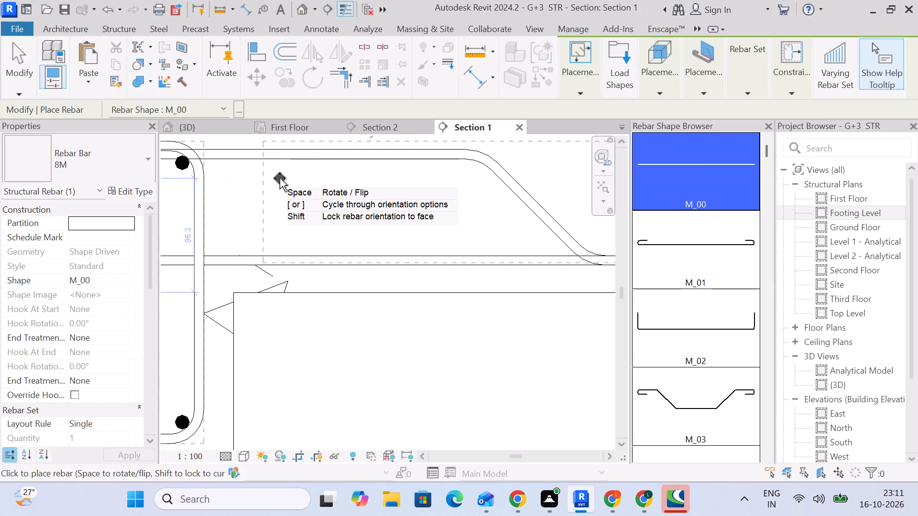
Switch the rebar type to 12M and place one straight M_00 bar below the cranked bar's upper leg, near the beam face.
click(137, 150)
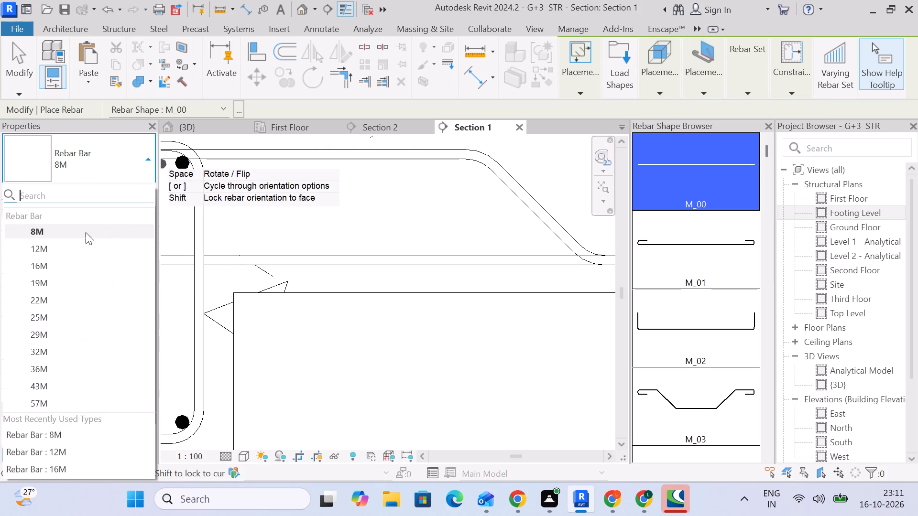
click(83, 243)
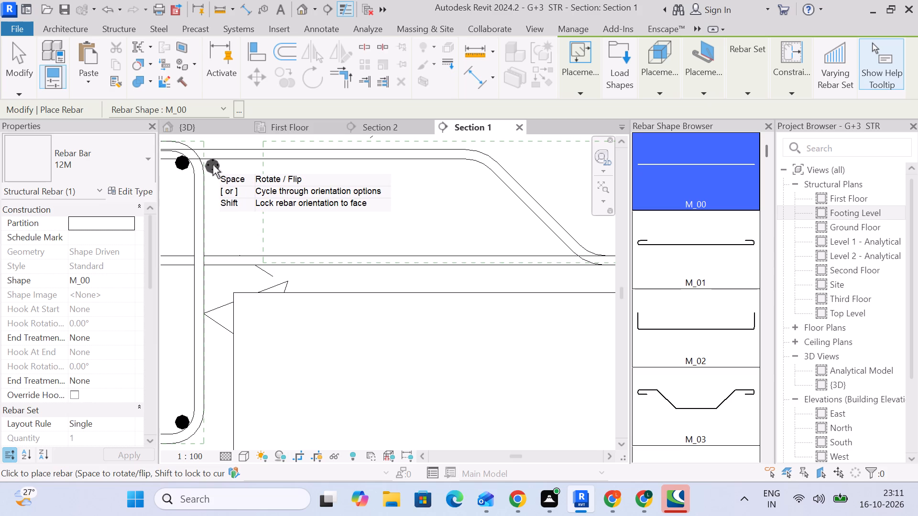
click(267, 166)
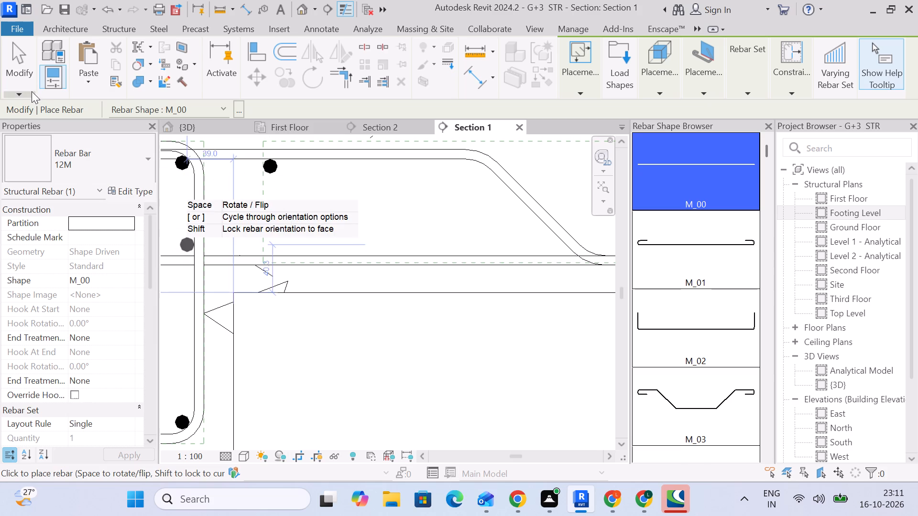
click(31, 72)
Change both mirrored cranked bar sets in the slab strip to the 12M rebar type.
click(275, 261)
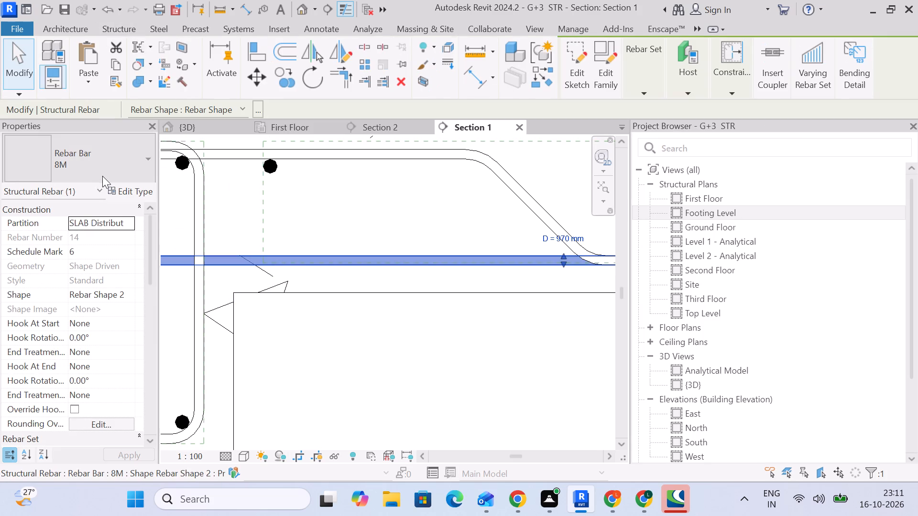
click(104, 172)
click(78, 246)
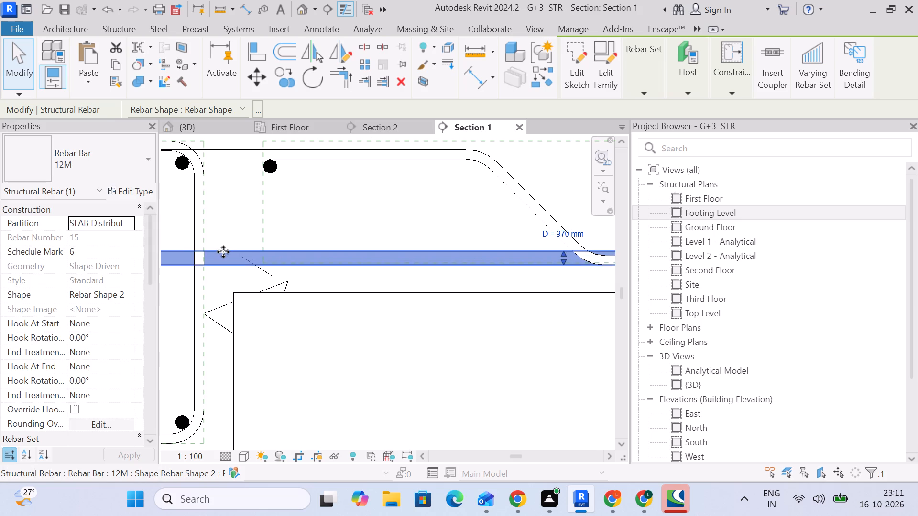
scroll(225, 253, down, 4)
middle_drag(330, 260, 311, 245)
click(369, 202)
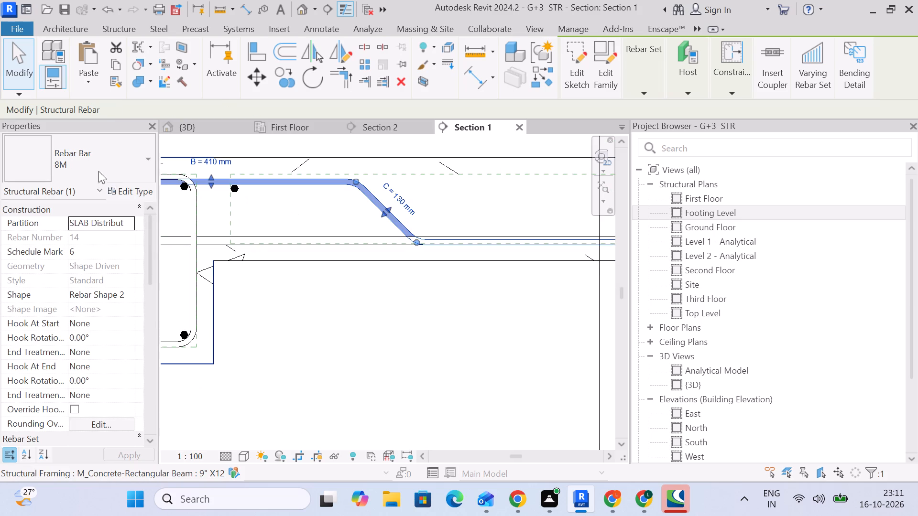
click(78, 154)
click(60, 248)
click(326, 287)
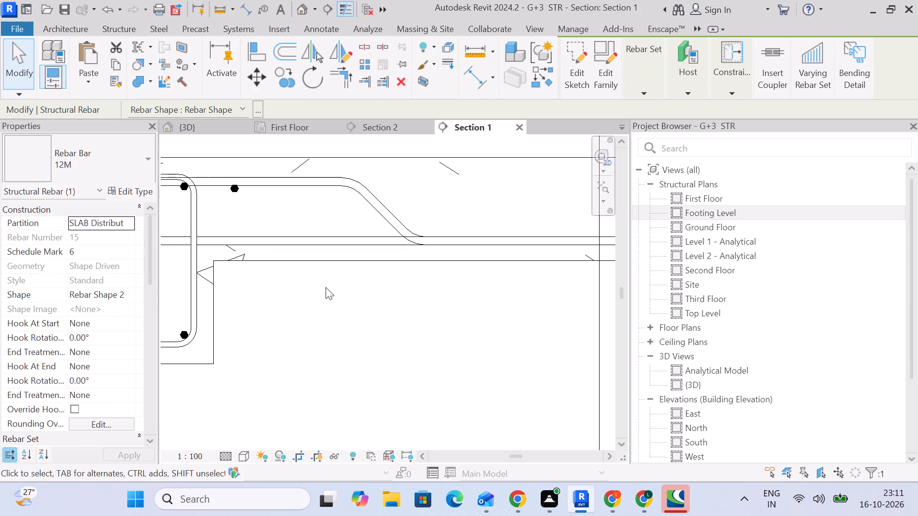
Set the straight M_00 bar's layout to Maximum Spacing with 150 mm spacing.
scroll(251, 193, up, 4)
click(221, 192)
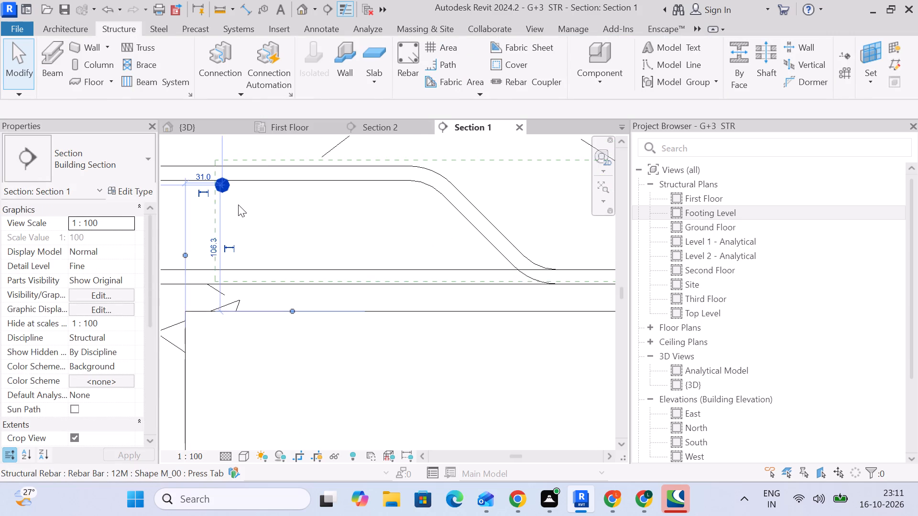
scroll(243, 203, down, 3)
click(656, 82)
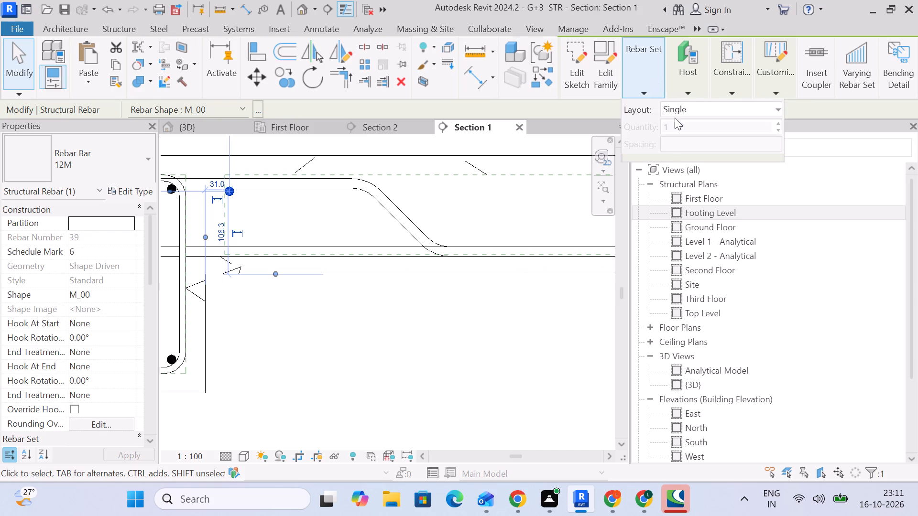
click(676, 115)
click(696, 157)
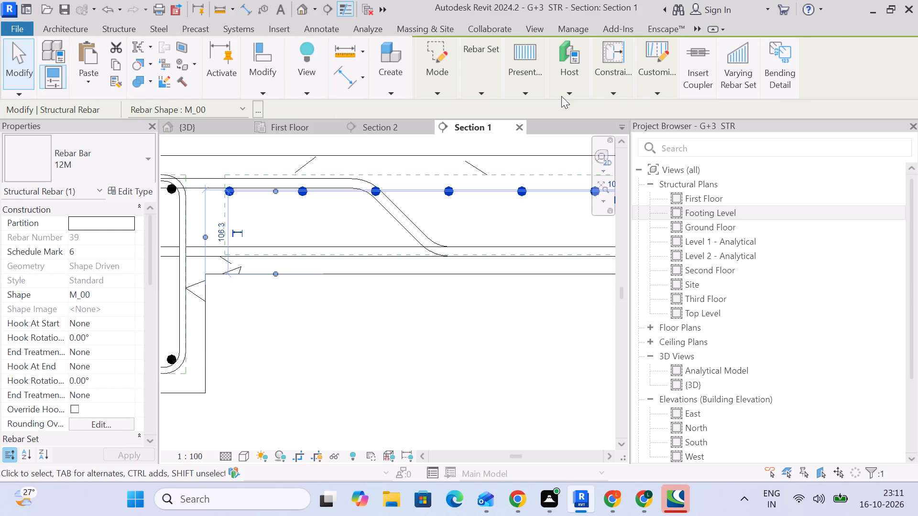
click(501, 82)
click(545, 141)
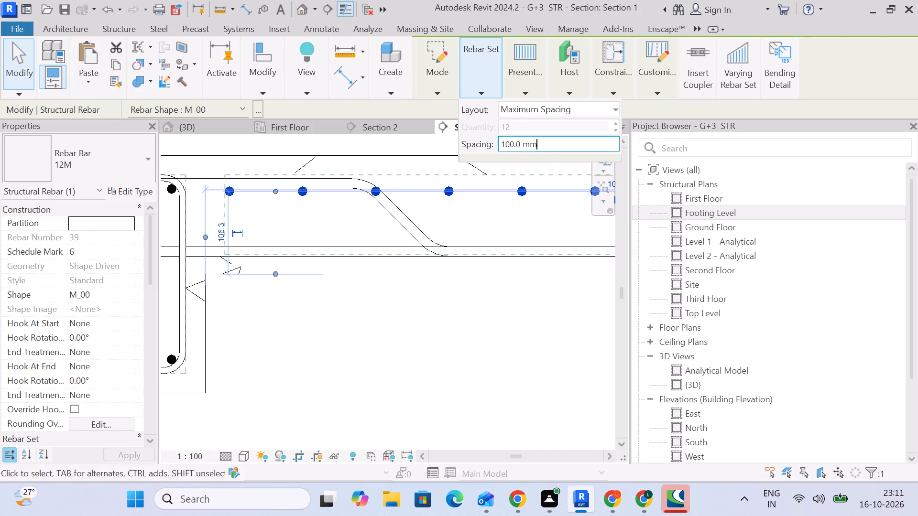
text(150)
key(Return)
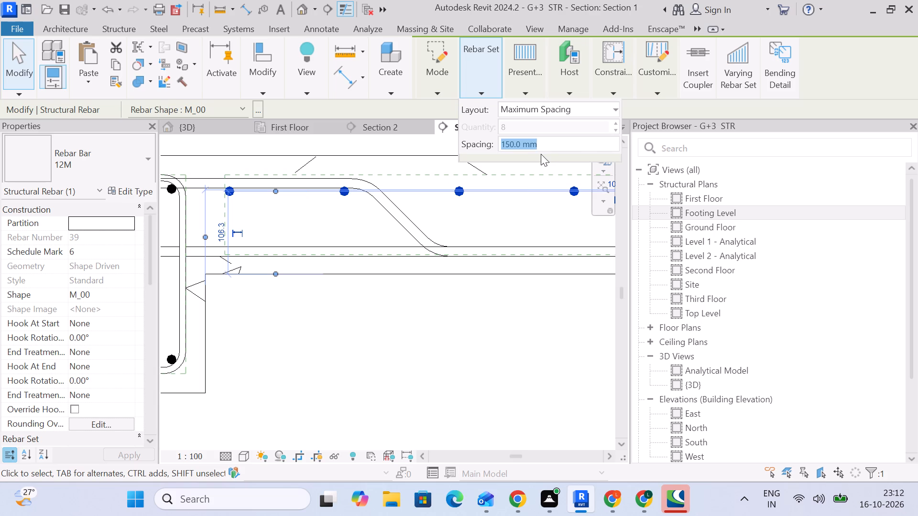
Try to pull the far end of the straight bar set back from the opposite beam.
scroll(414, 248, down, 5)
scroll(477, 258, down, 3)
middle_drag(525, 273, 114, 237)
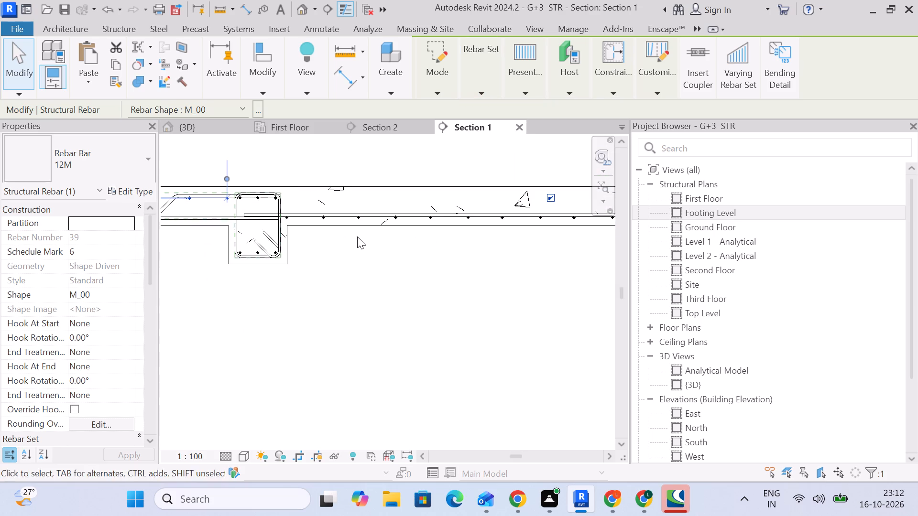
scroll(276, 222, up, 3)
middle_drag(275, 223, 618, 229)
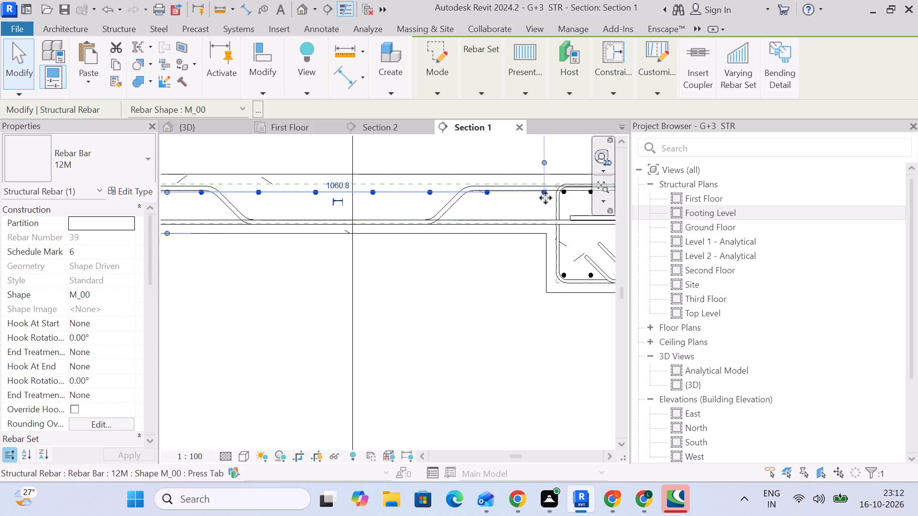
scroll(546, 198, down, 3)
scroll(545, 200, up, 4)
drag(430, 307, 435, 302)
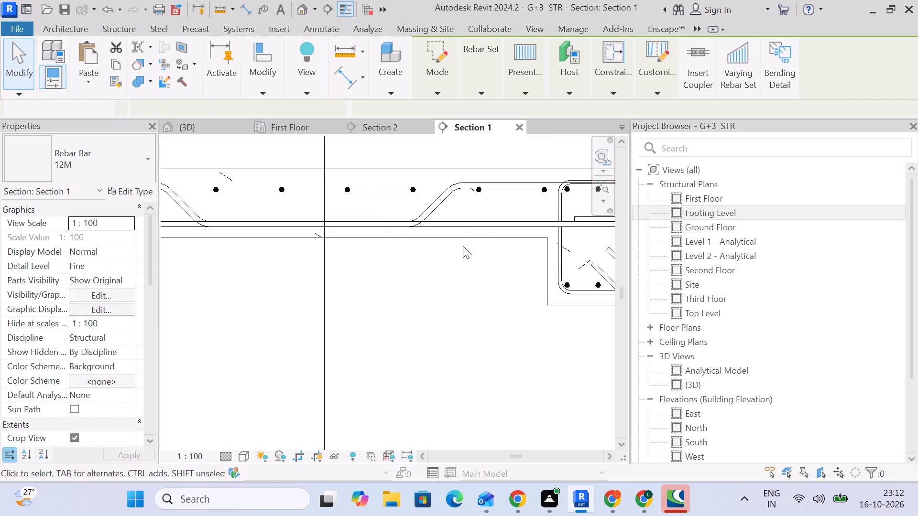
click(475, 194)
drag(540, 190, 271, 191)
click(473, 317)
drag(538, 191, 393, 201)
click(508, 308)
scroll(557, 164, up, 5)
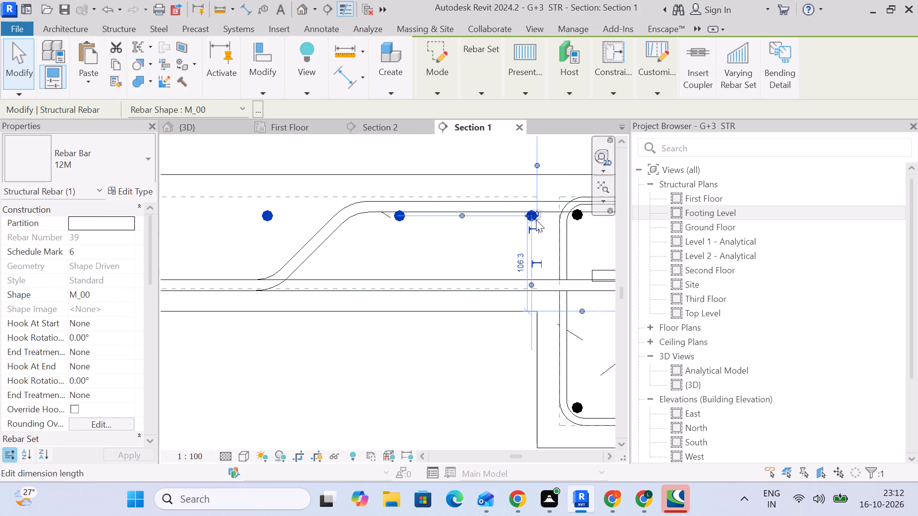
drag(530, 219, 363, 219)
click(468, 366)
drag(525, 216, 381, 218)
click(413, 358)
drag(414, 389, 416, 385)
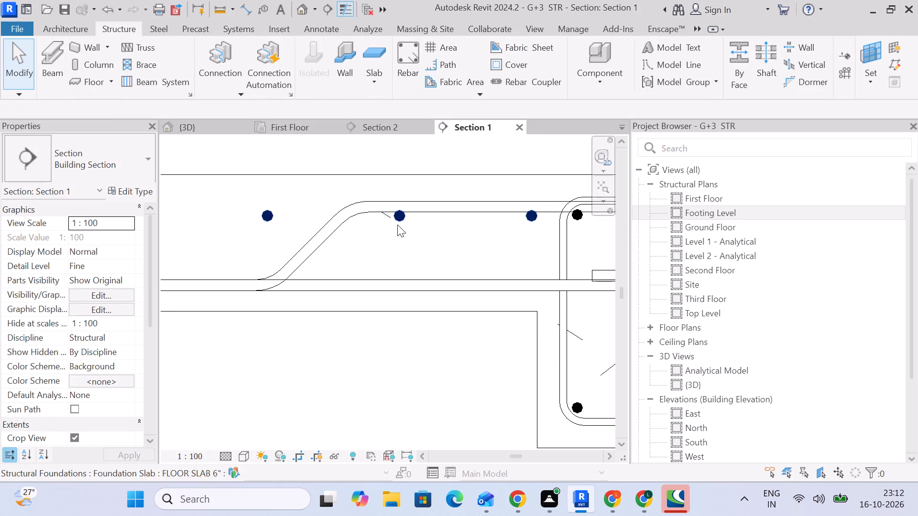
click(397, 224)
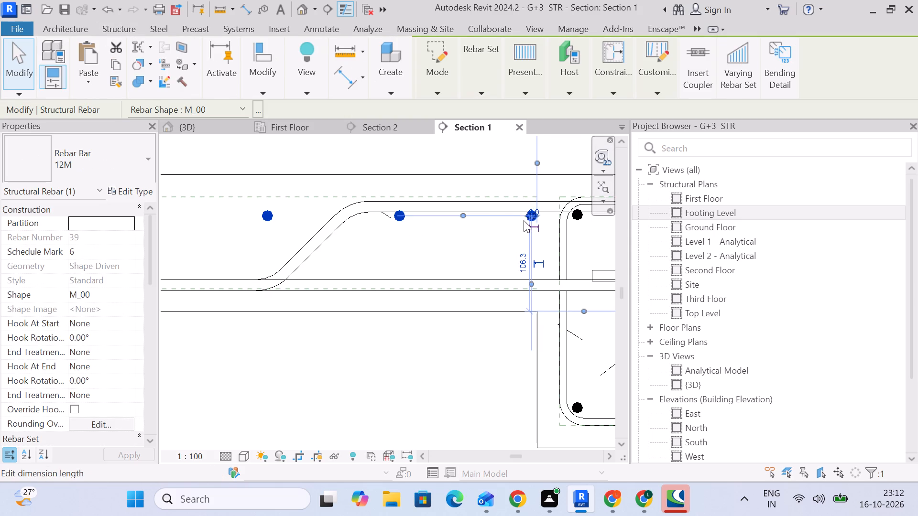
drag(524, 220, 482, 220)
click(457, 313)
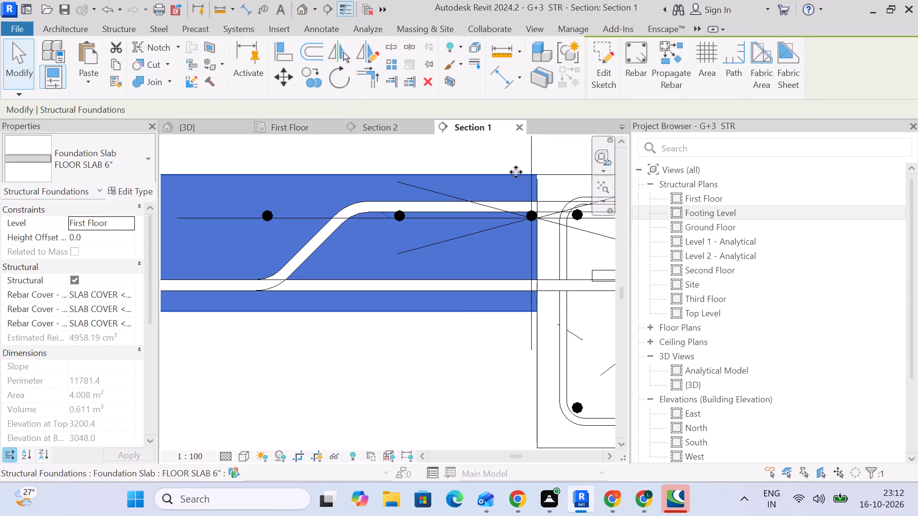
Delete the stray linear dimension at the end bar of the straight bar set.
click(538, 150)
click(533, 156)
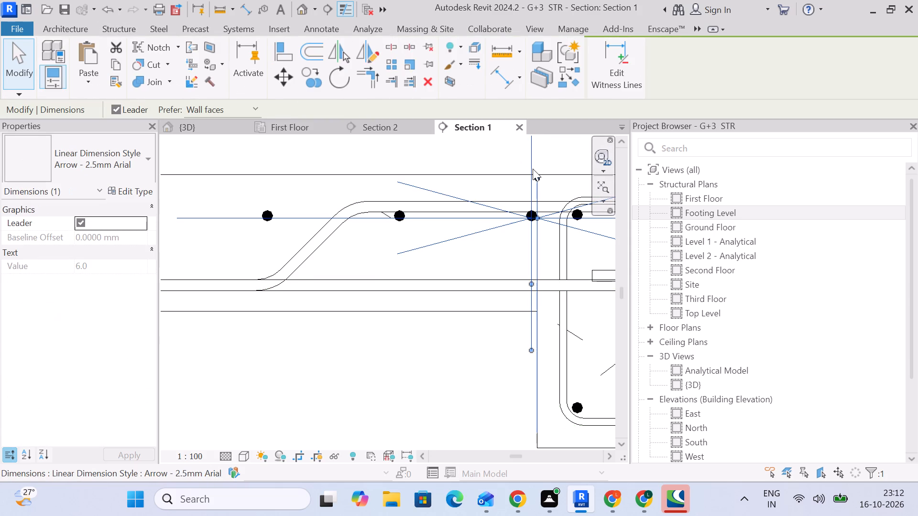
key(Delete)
Shorten the straight bar set so its last bar sits at the first cranked bar's upper bend, about 200 mm from the beam face.
scroll(534, 229, up, 3)
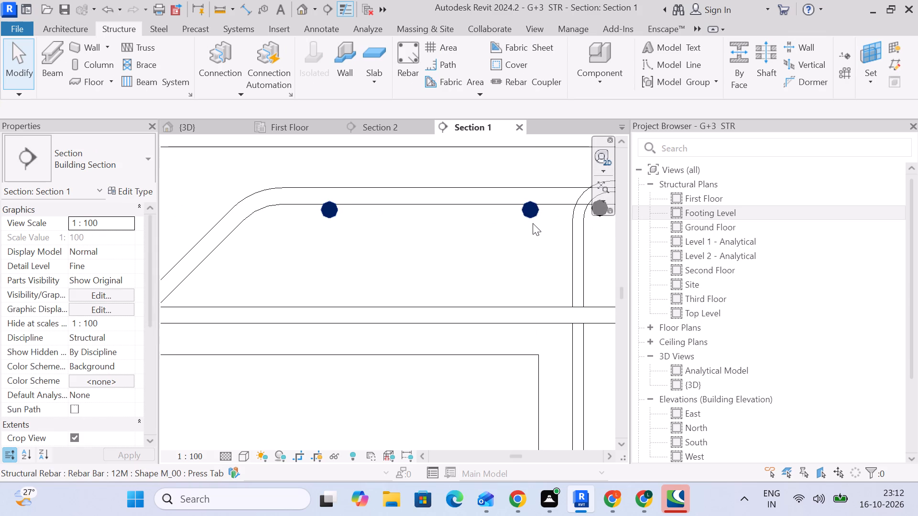
click(533, 223)
scroll(535, 226, up, 10)
scroll(524, 189, up, 3)
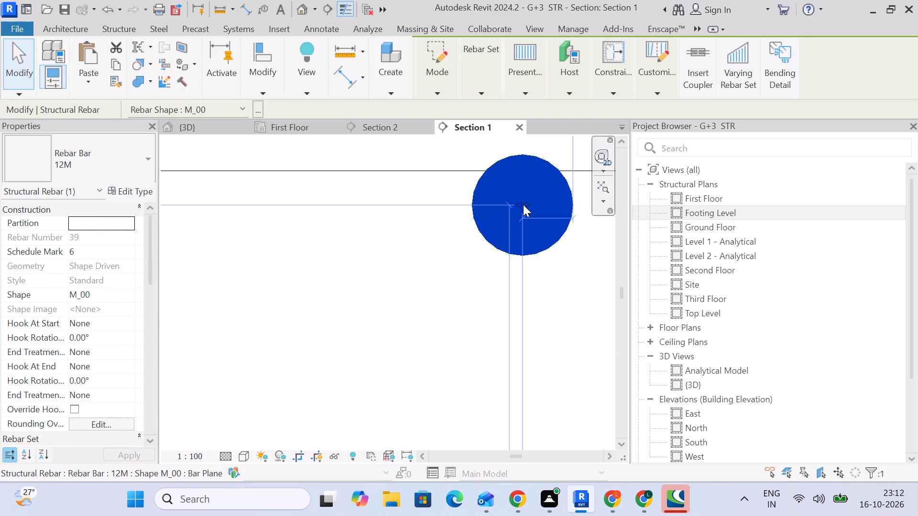
drag(521, 204, 192, 205)
scroll(192, 207, down, 5)
middle_drag(198, 228, 514, 242)
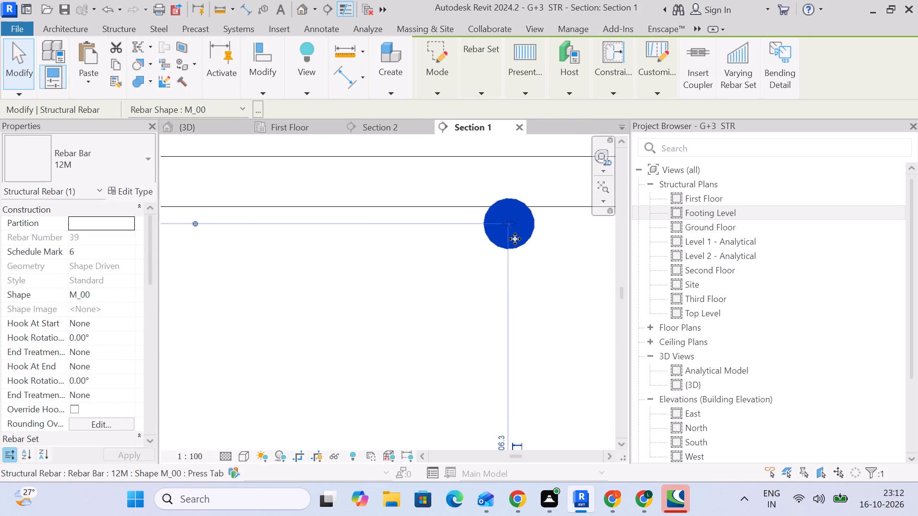
drag(509, 226, 218, 231)
scroll(217, 259, down, 4)
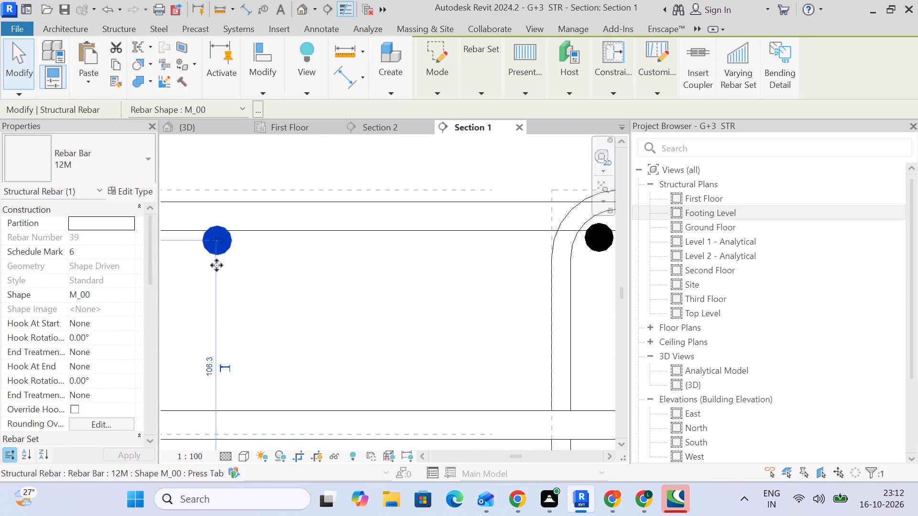
middle_drag(217, 266, 545, 268)
scroll(546, 266, up, 1)
drag(545, 243, 139, 242)
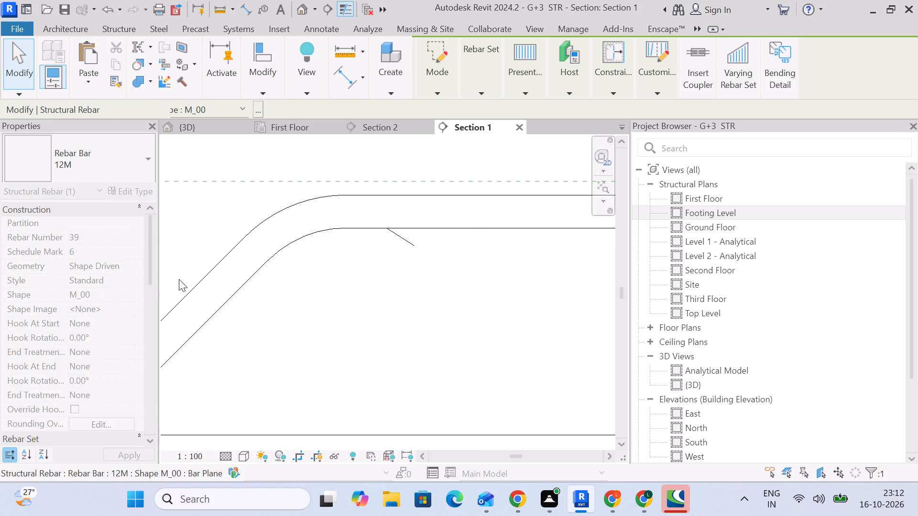
middle_drag(199, 286, 662, 276)
drag(598, 229, 391, 227)
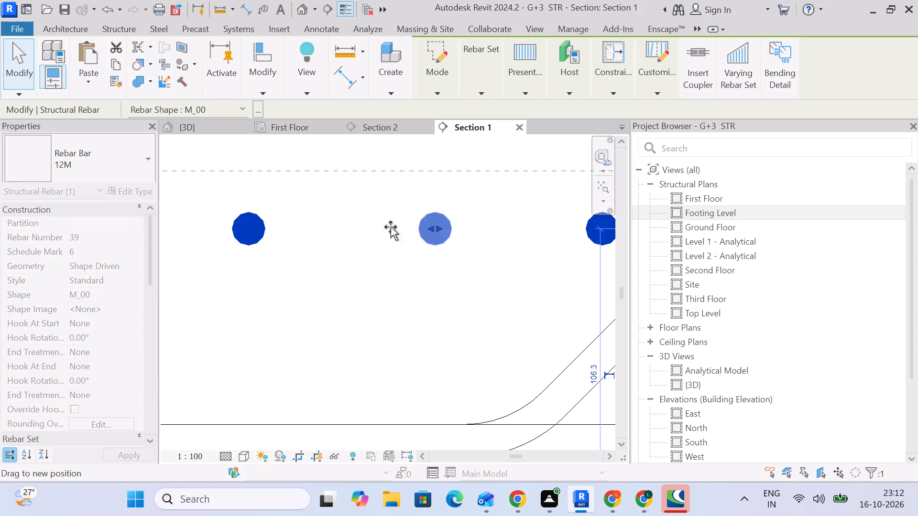
drag(391, 227, 292, 227)
scroll(292, 233, down, 5)
scroll(300, 285, down, 9)
scroll(224, 291, up, 1)
middle_drag(224, 291, 496, 266)
scroll(540, 238, up, 3)
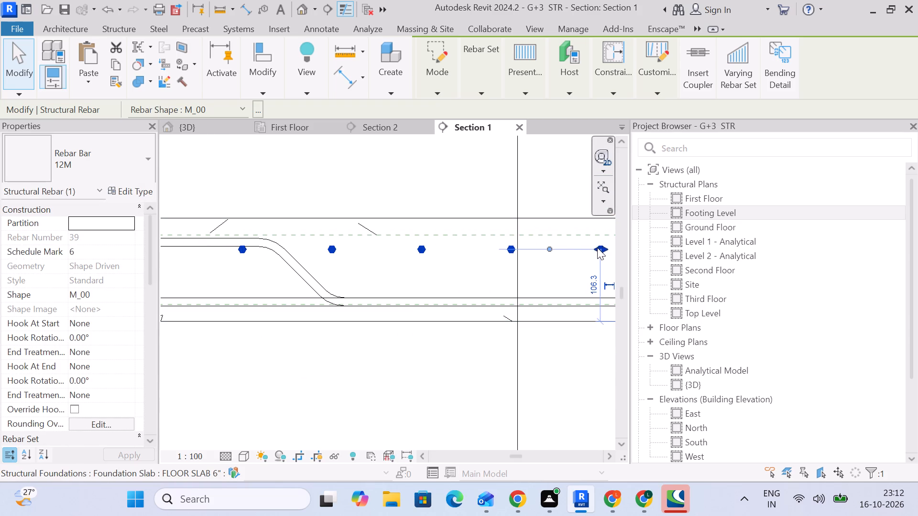
drag(597, 247, 268, 256)
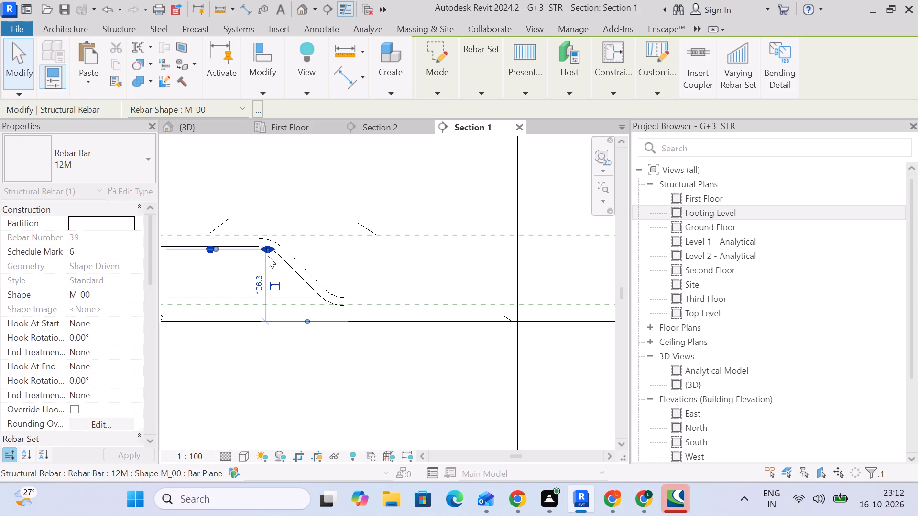
Extend the starting end of the straight bar set past the slab cover line to just beside the beam face.
scroll(265, 257, down, 4)
middle_drag(264, 351, 395, 334)
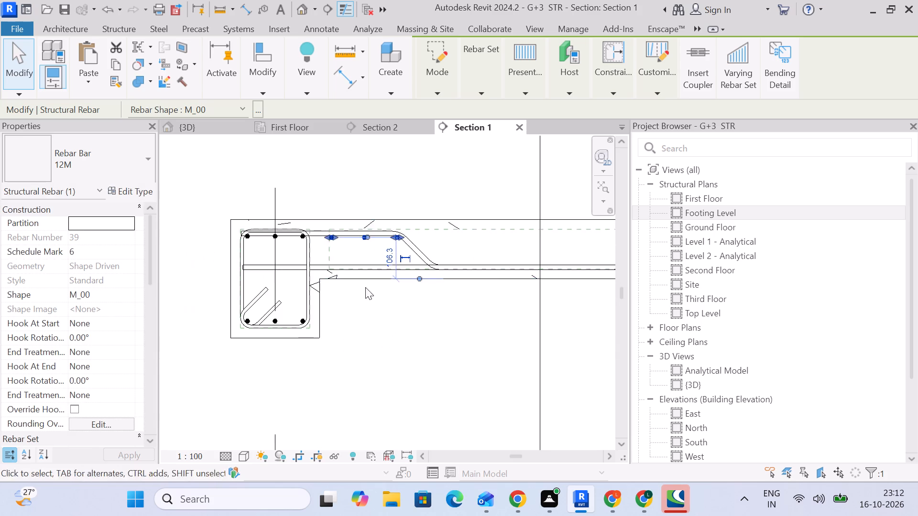
scroll(321, 238, up, 8)
drag(340, 233, 320, 236)
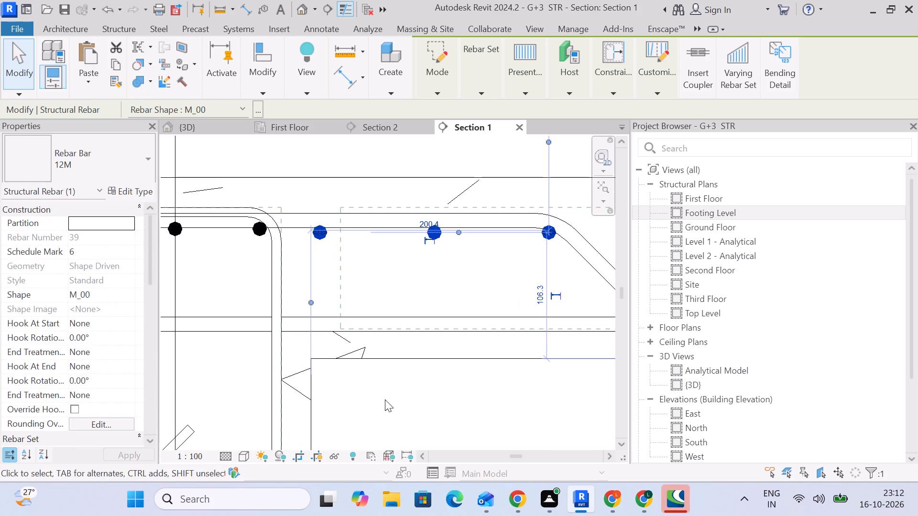
Mirror a copy of the straight top bar set about the slab strip's midpoint axis to the opposite beam.
scroll(387, 402, down, 4)
middle_drag(397, 410, 256, 309)
scroll(365, 343, down, 1)
middle_drag(403, 348, 394, 343)
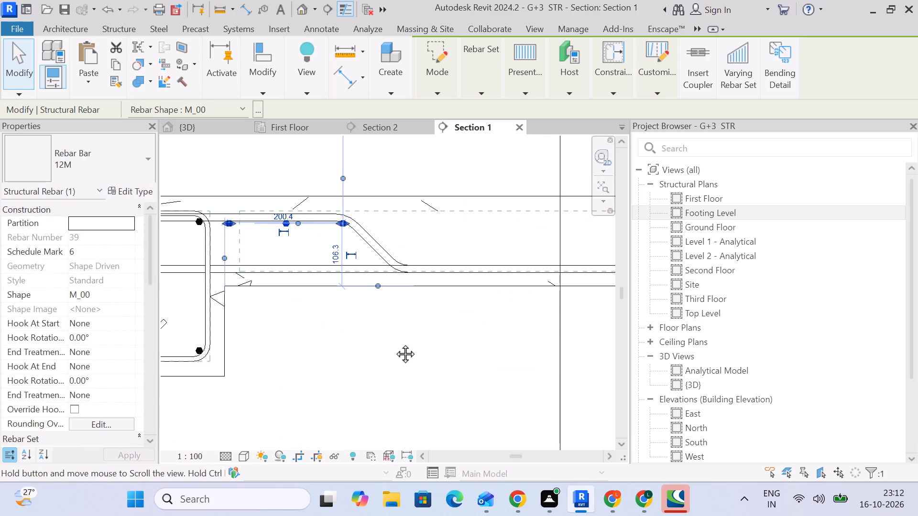
middle_drag(394, 343, 379, 335)
click(278, 93)
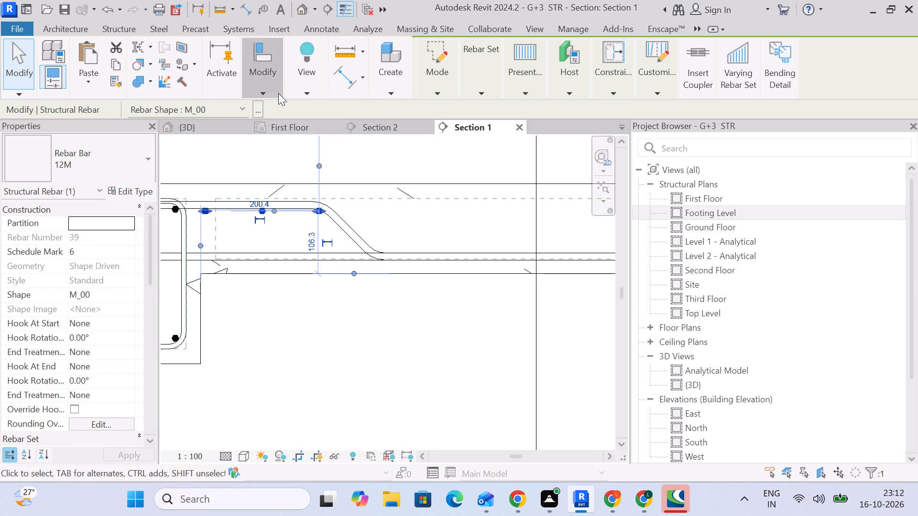
click(346, 118)
scroll(435, 303, down, 2)
middle_drag(439, 318, 297, 287)
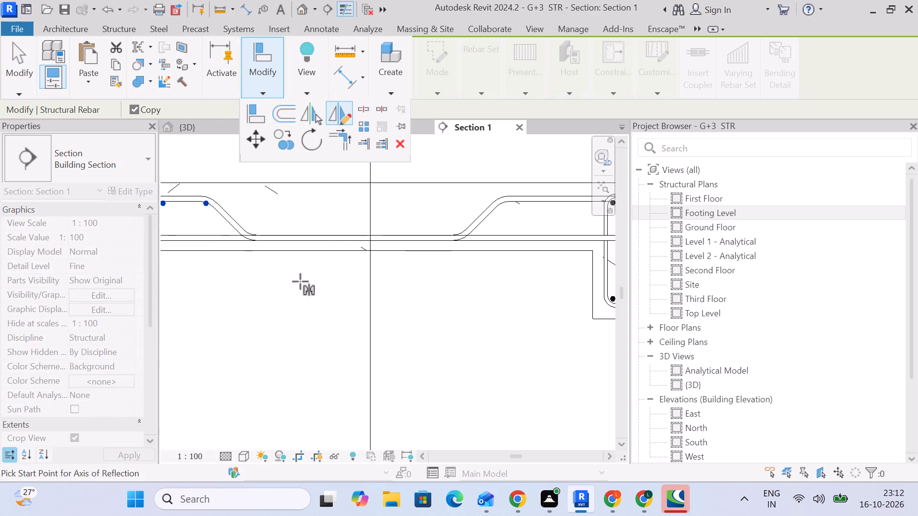
click(356, 185)
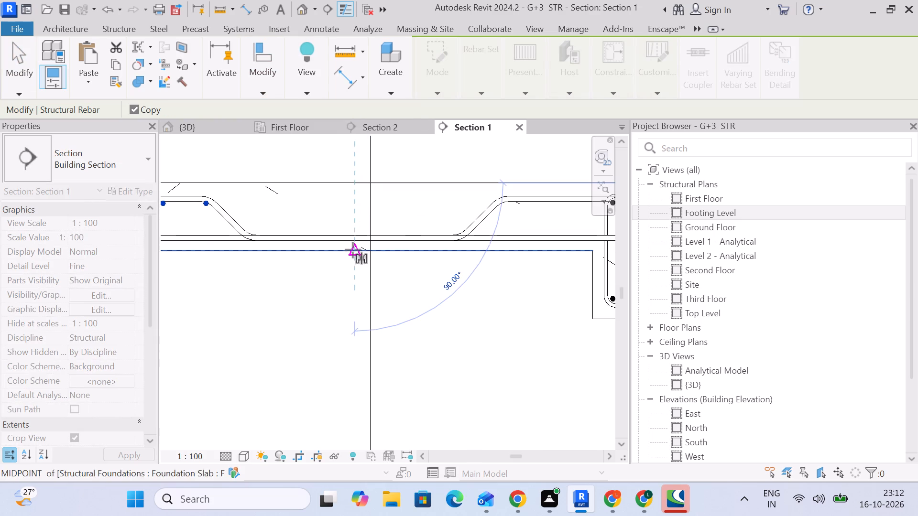
click(353, 250)
scroll(368, 326, down, 3)
middle_drag(396, 333, 323, 322)
click(441, 322)
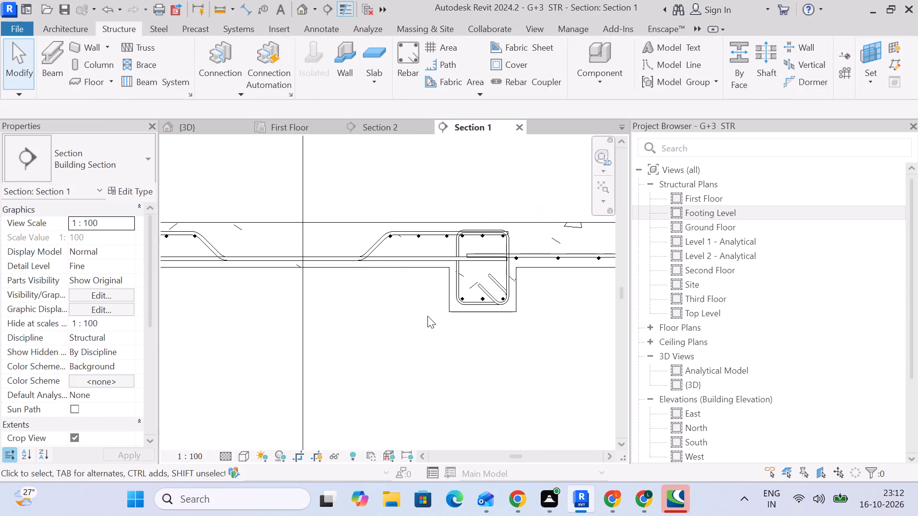
Place a single straight 12M bar of shape M_00, parallel to the work plane, along the top of the slab strip.
scroll(411, 266, down, 3)
middle_drag(373, 271, 403, 261)
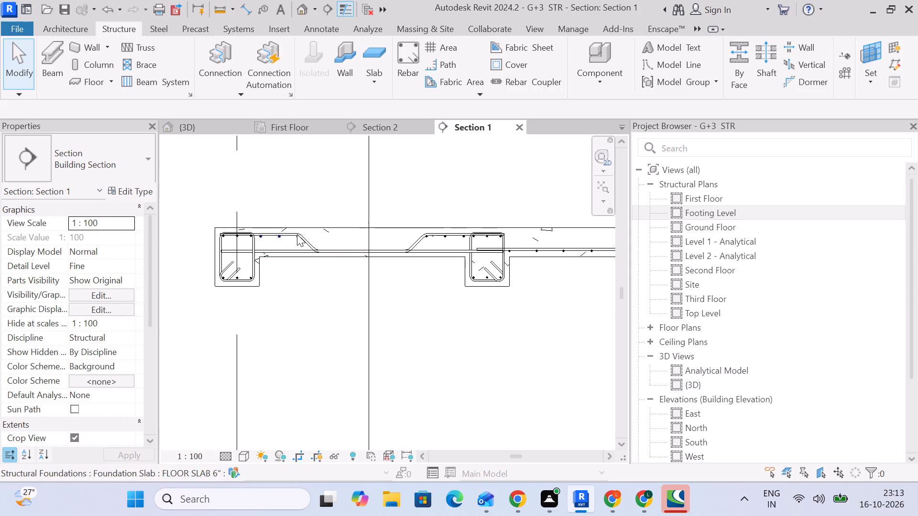
scroll(297, 234, up, 3)
click(405, 70)
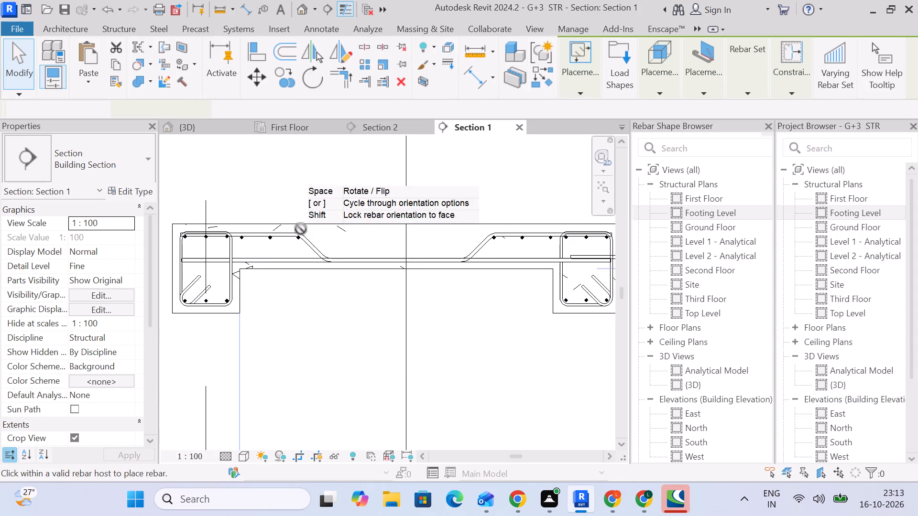
click(712, 178)
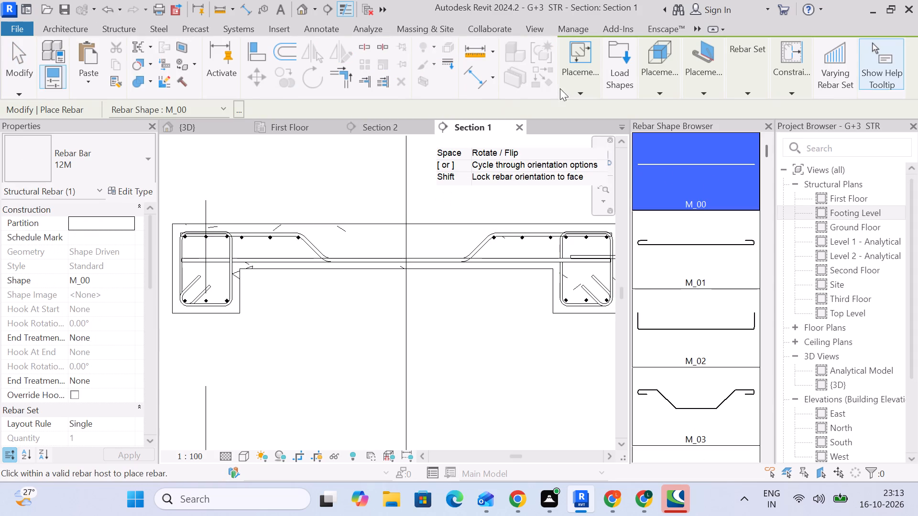
drag(667, 76, 668, 82)
click(662, 126)
click(705, 80)
click(709, 125)
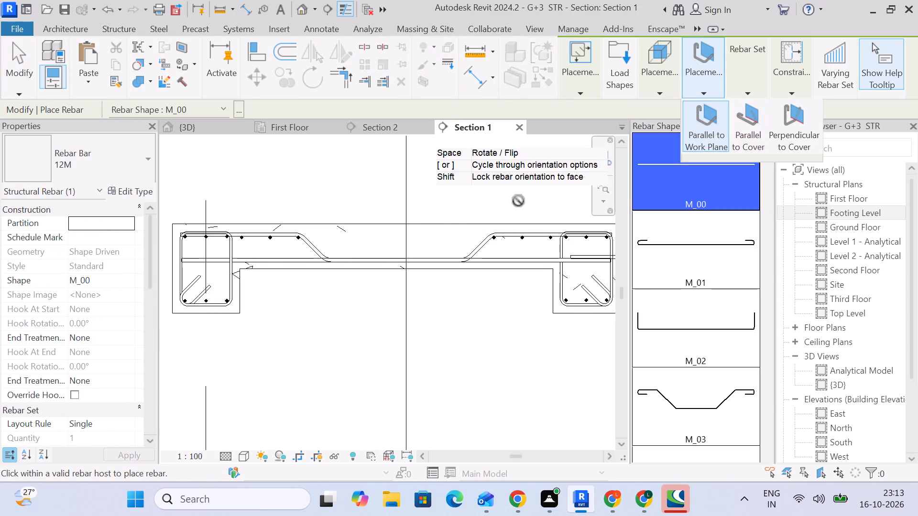
click(310, 235)
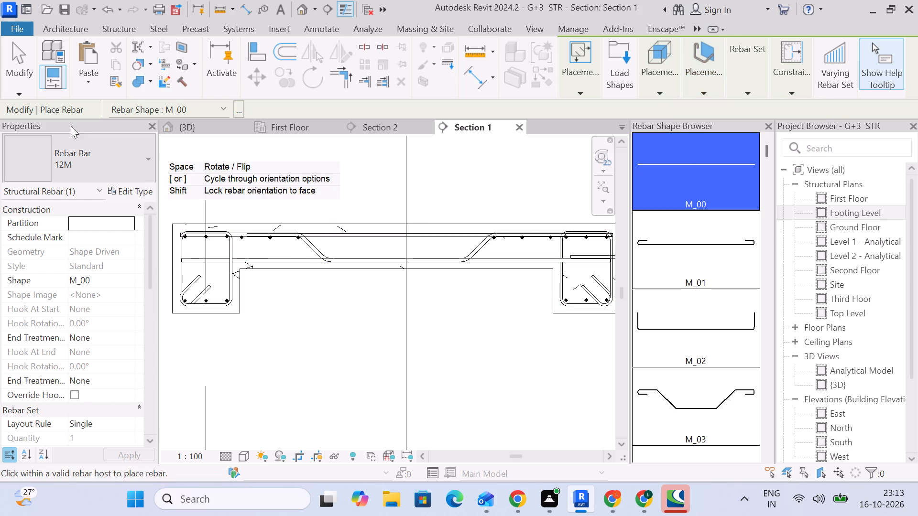
click(19, 73)
Stretch the top bar's start into the edge beam and shorten its far end just past the cranked bend, giving B = 520 mm.
click(324, 237)
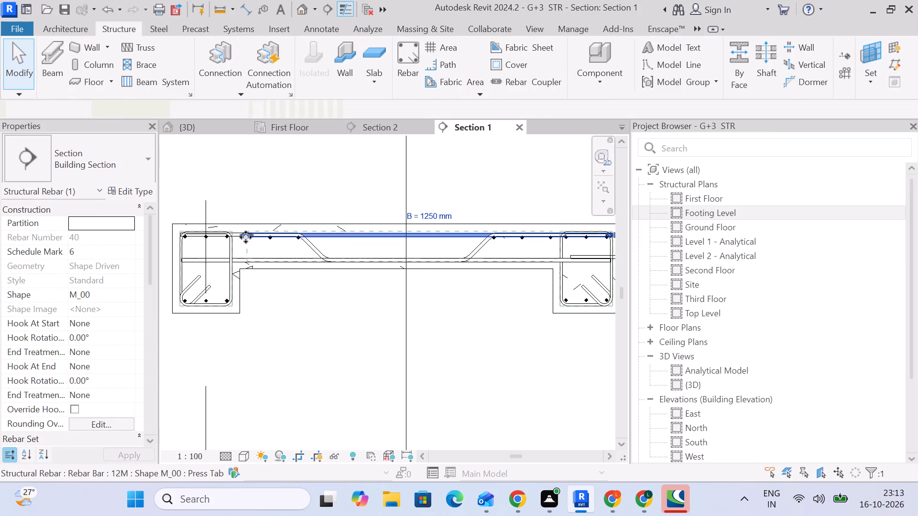
drag(246, 237, 183, 246)
scroll(313, 269, down, 3)
scroll(481, 266, up, 3)
drag(527, 248, 288, 238)
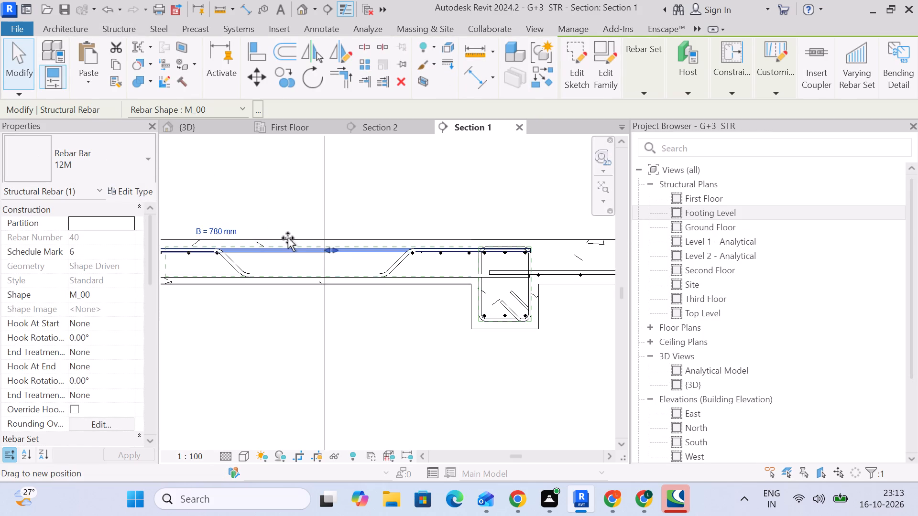
drag(288, 238, 253, 239)
middle_drag(256, 335, 311, 293)
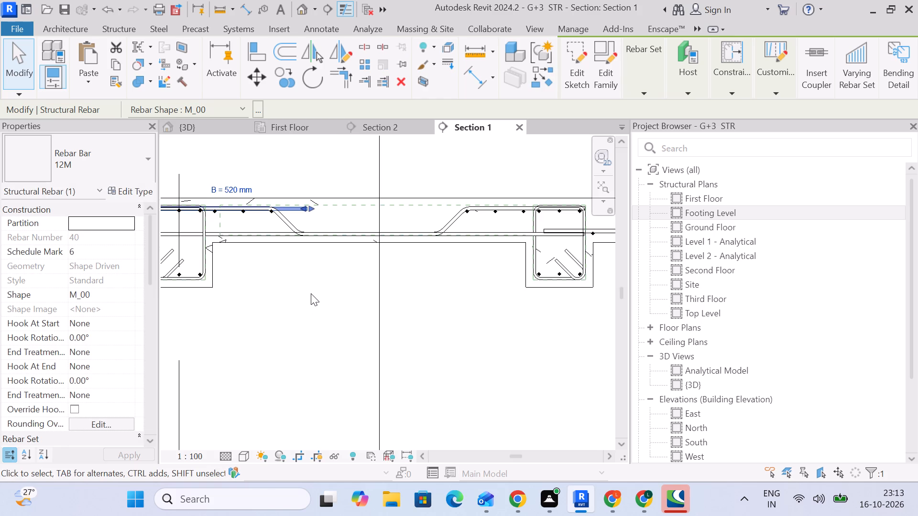
click(311, 293)
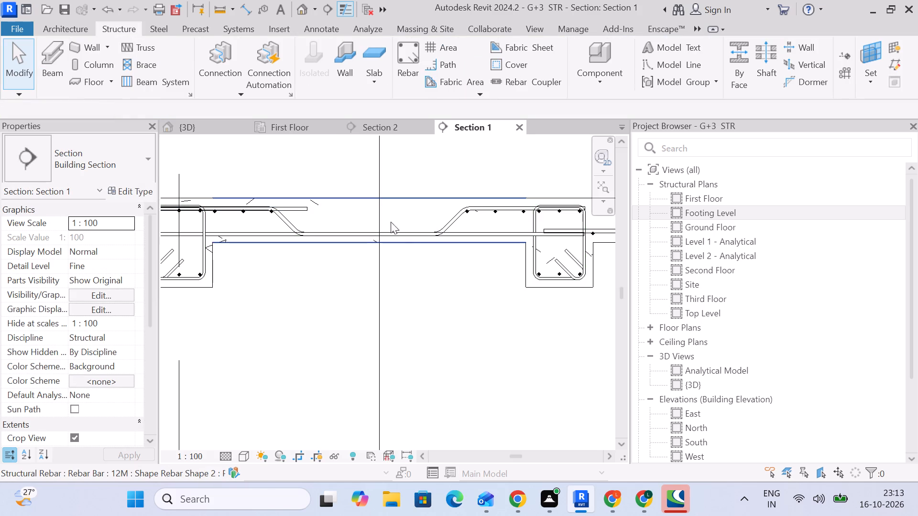
Check the rebar set layout and spacing of the two opposing cranked bar sets.
click(458, 217)
click(635, 84)
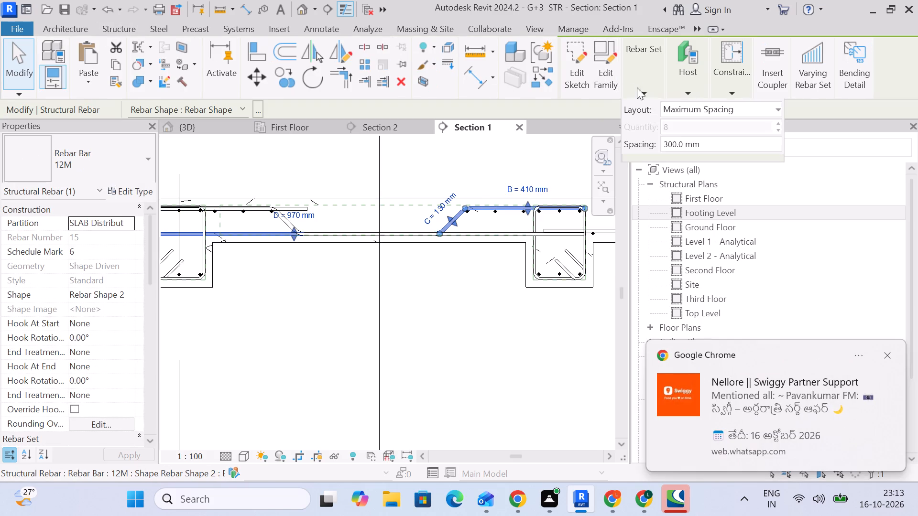
click(390, 313)
click(289, 223)
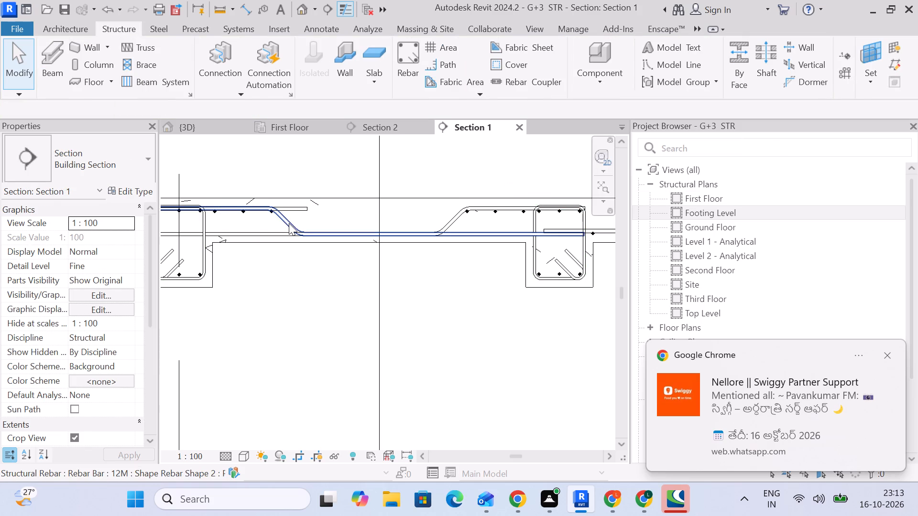
click(656, 90)
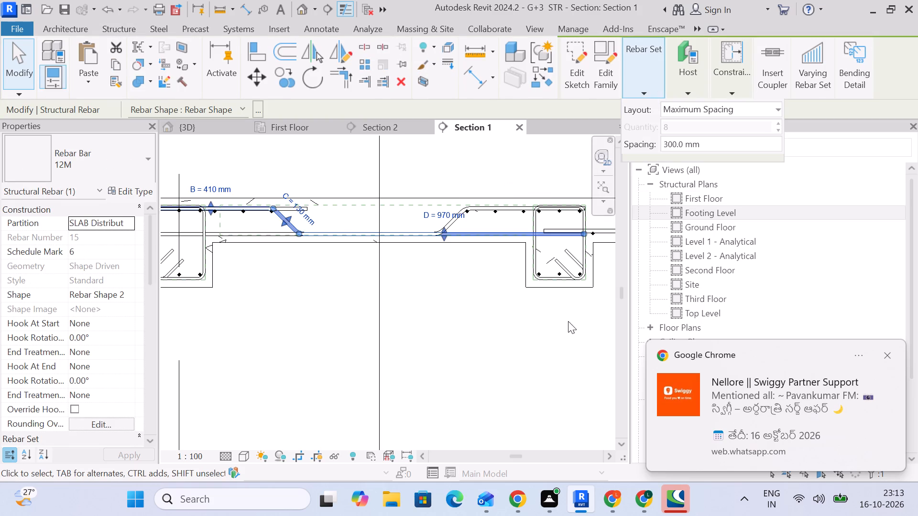
click(540, 328)
In Section 2, extend the cranked bar set bent up at the interior beam past the cross beam to the slab's free edge.
click(386, 126)
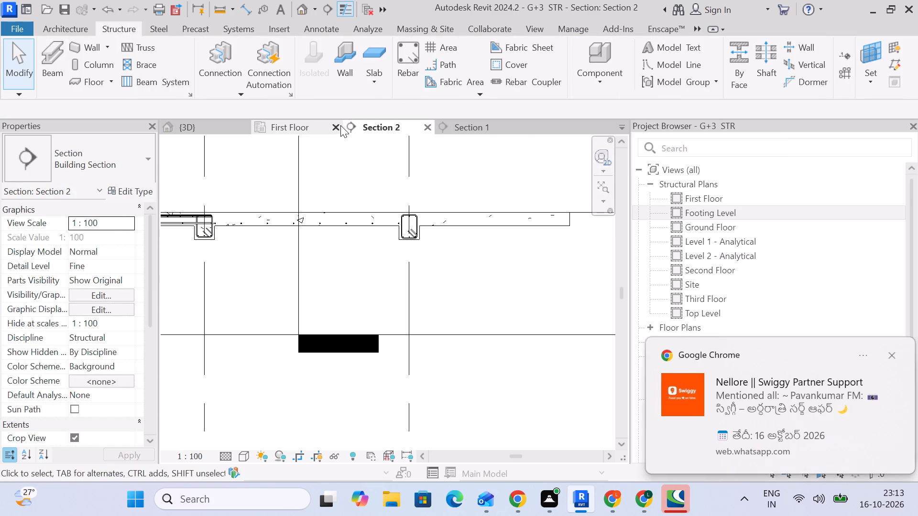
scroll(382, 221, up, 2)
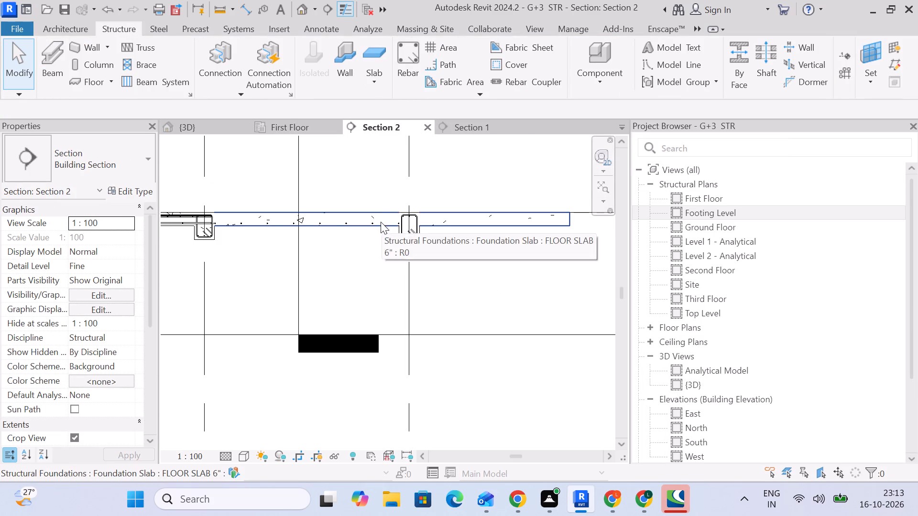
scroll(381, 222, up, 5)
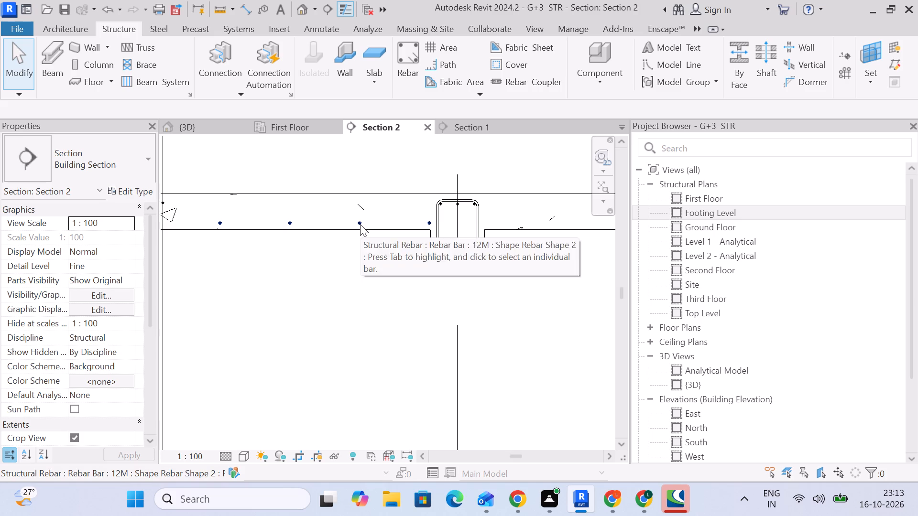
click(360, 224)
middle_click(393, 255)
scroll(390, 253, down, 3)
middle_drag(390, 253, 368, 236)
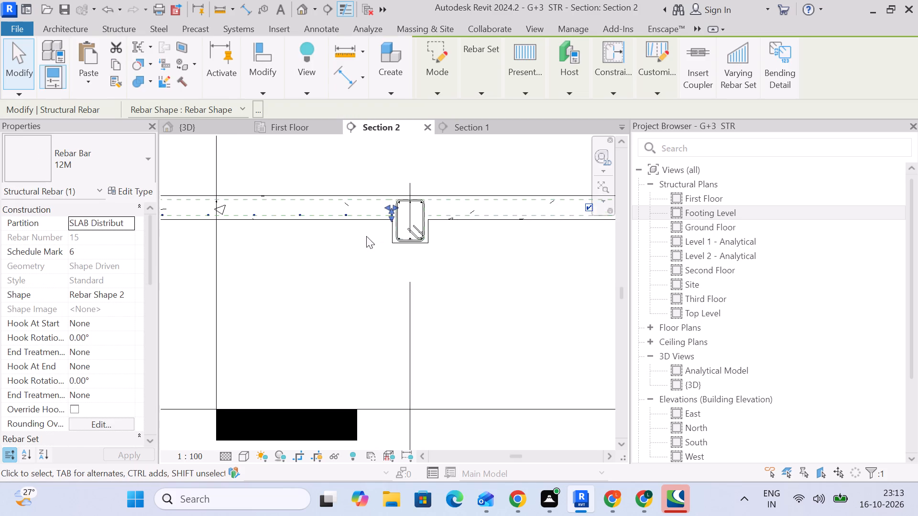
scroll(357, 240, down, 4)
middle_drag(357, 240, 347, 241)
scroll(358, 224, up, 3)
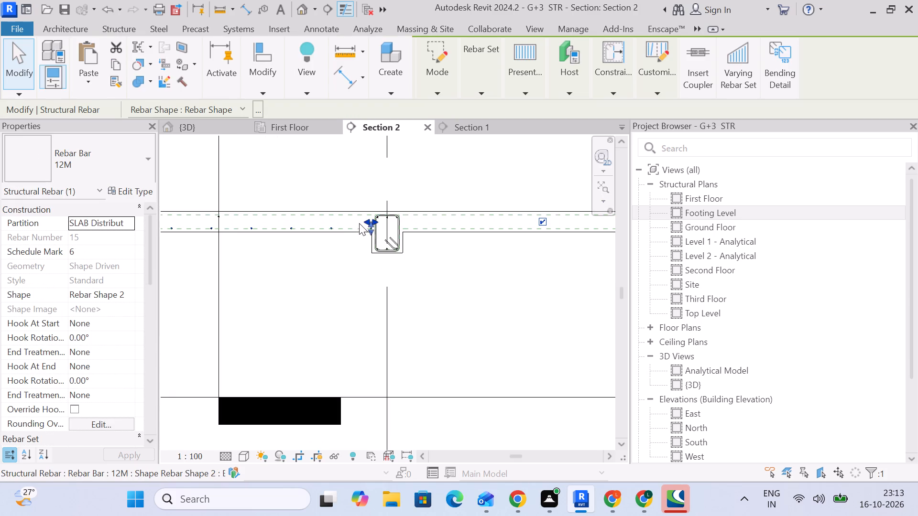
drag(375, 219, 517, 225)
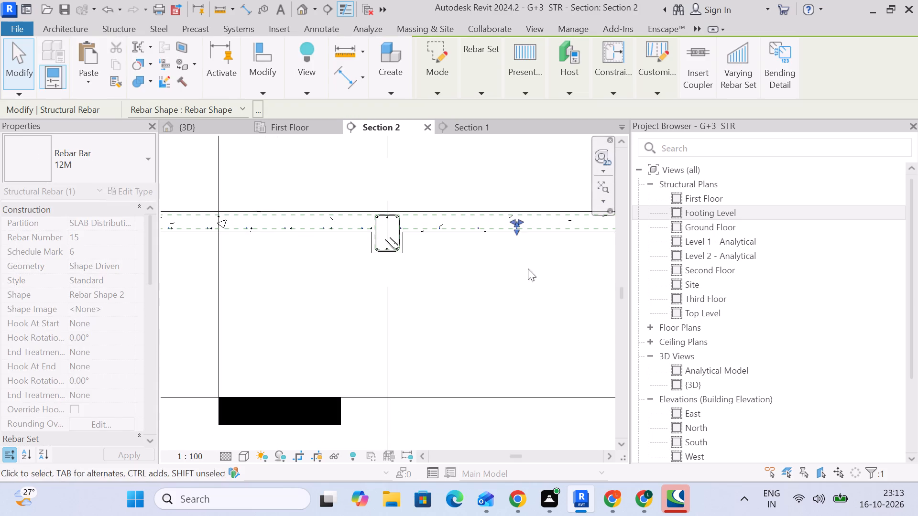
middle_drag(523, 270, 367, 281)
drag(366, 234, 464, 230)
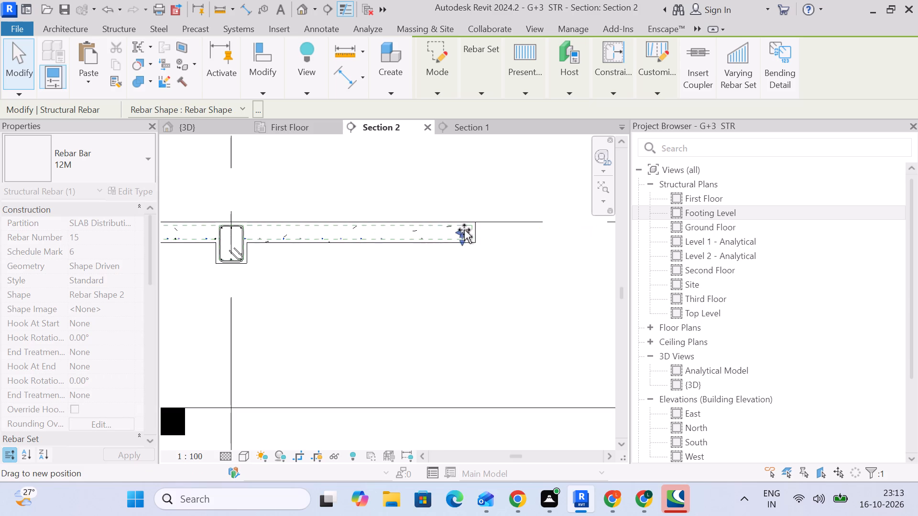
drag(464, 230, 468, 228)
scroll(391, 322, down, 3)
middle_drag(386, 322, 543, 284)
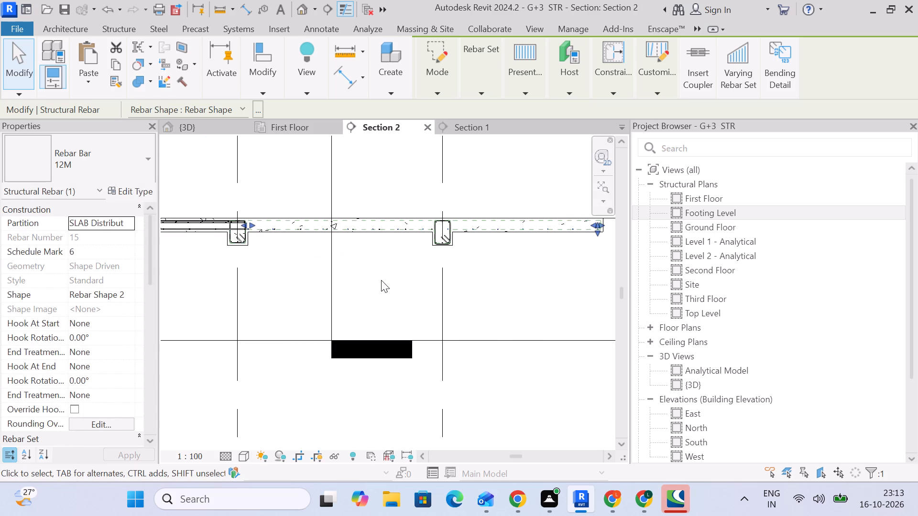
Extend the cranked bar set bent up at the edge beam to the cover line at the slab's free edge in Section 2.
click(452, 125)
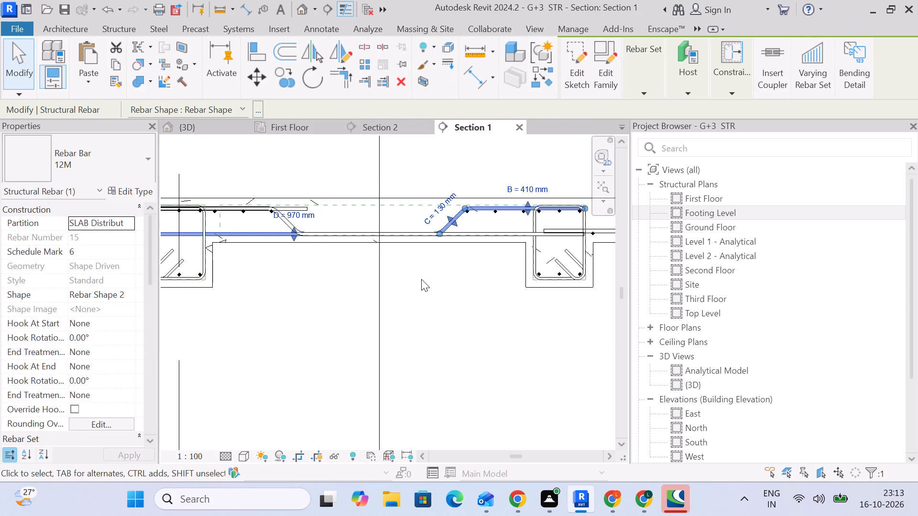
click(425, 285)
click(292, 224)
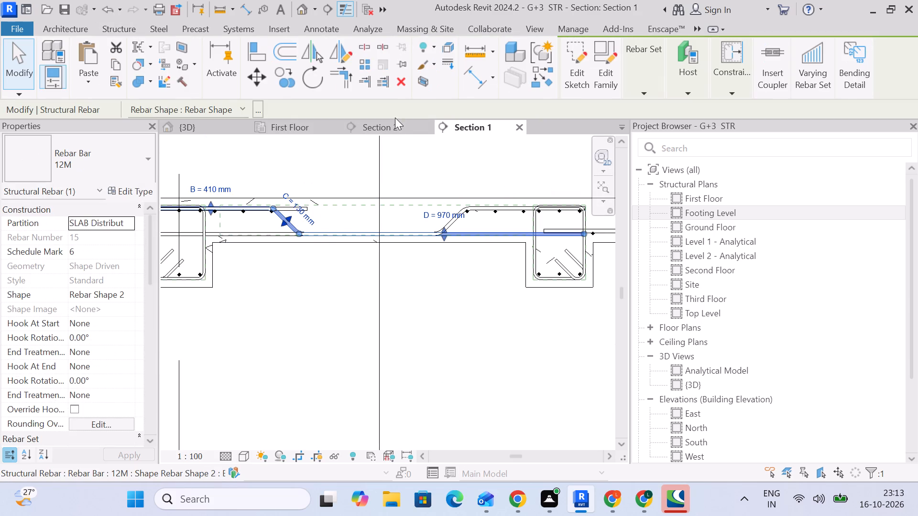
click(393, 126)
scroll(416, 223, up, 4)
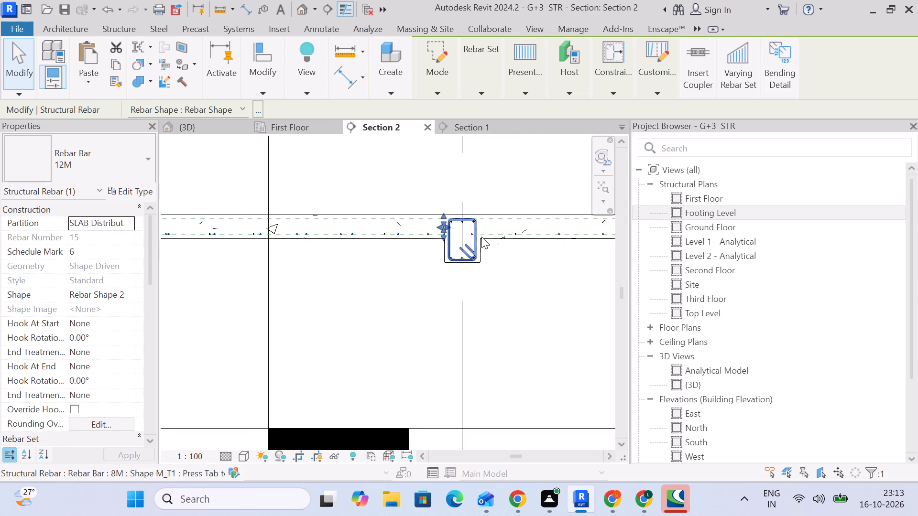
middle_drag(481, 236, 315, 261)
drag(277, 254, 509, 255)
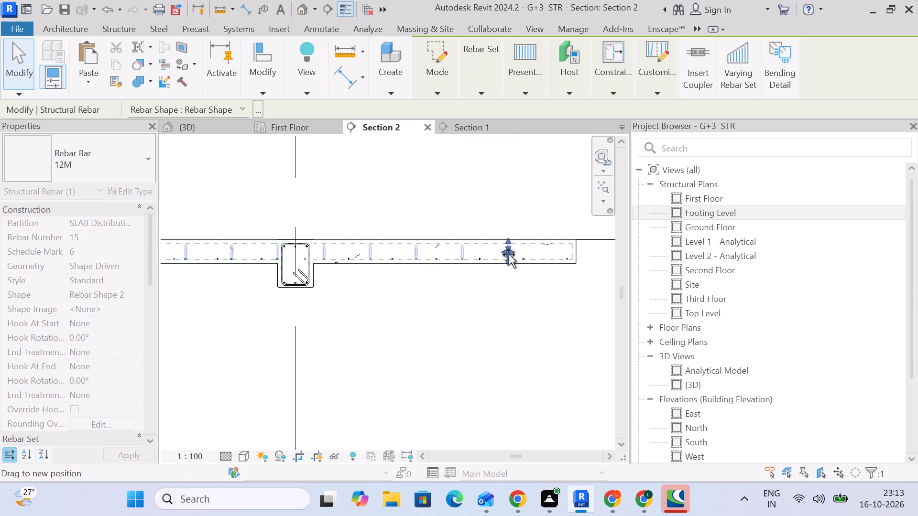
drag(509, 255, 573, 257)
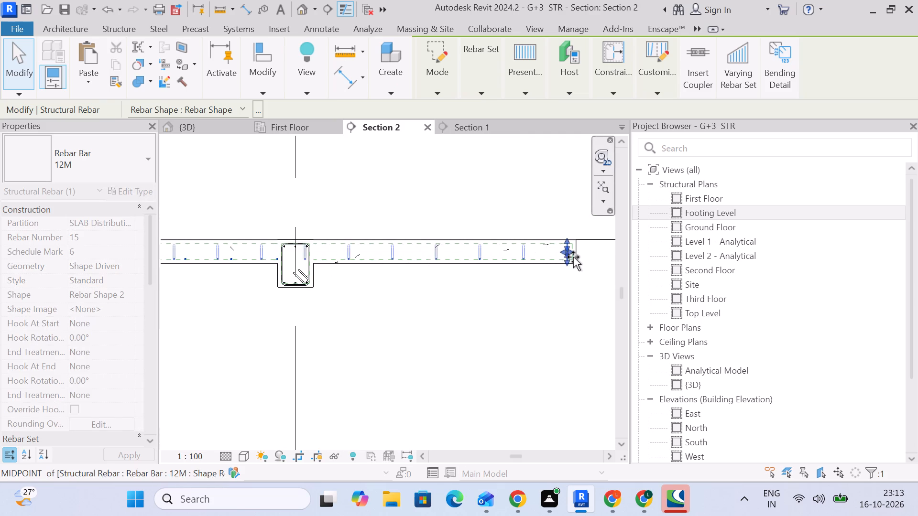
drag(573, 257, 576, 257)
scroll(574, 255, up, 9)
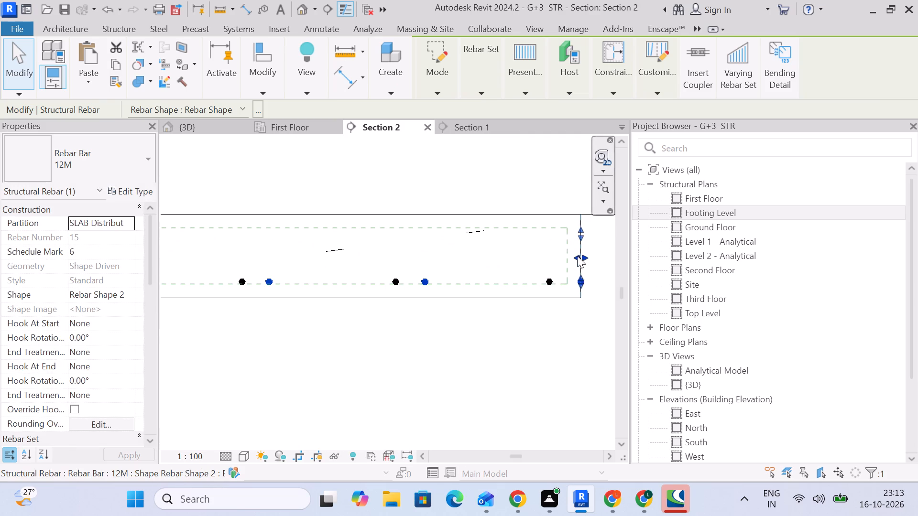
drag(575, 256, 565, 262)
click(539, 350)
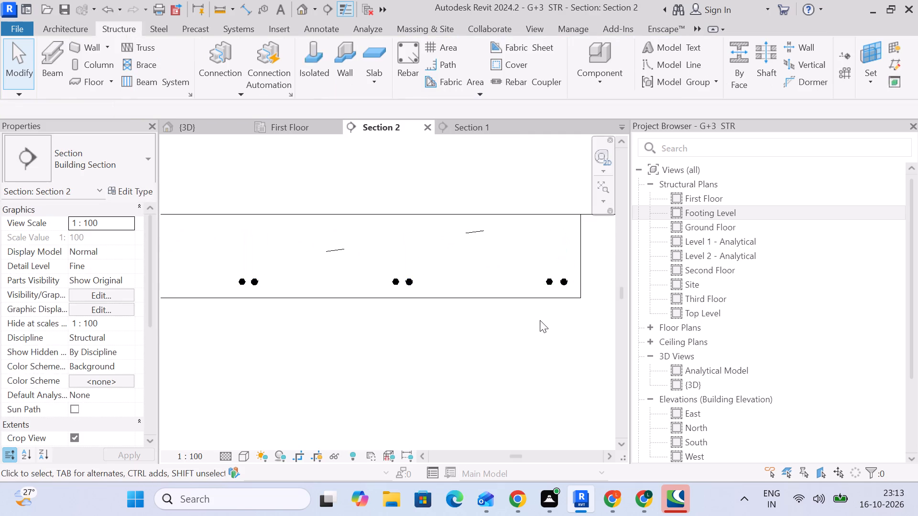
Pull the first cranked set's end back from the free edge so its last bar sits about midway between the other set's bars.
click(546, 281)
drag(546, 263, 496, 272)
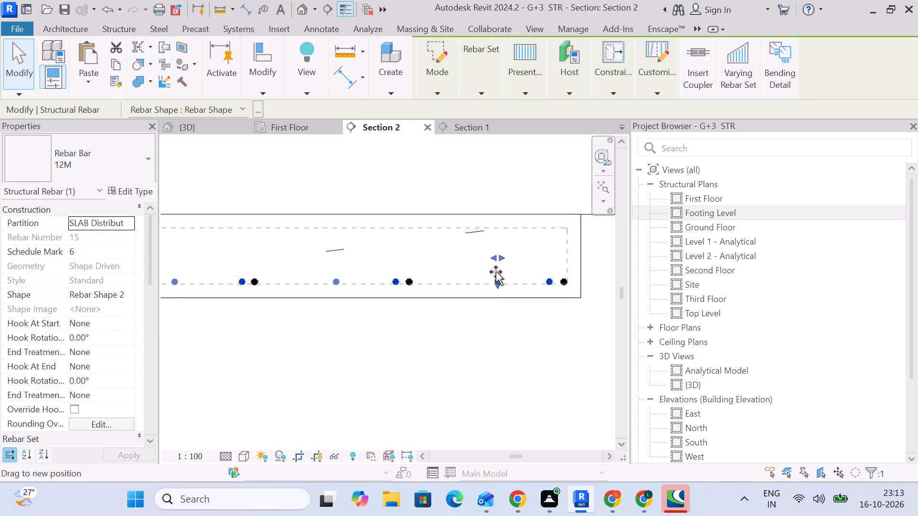
drag(496, 272, 490, 274)
Examine the staggering of the two cranked bar sets along the slab, back to their starting end at the beam.
scroll(373, 379, down, 4)
middle_drag(367, 377, 381, 352)
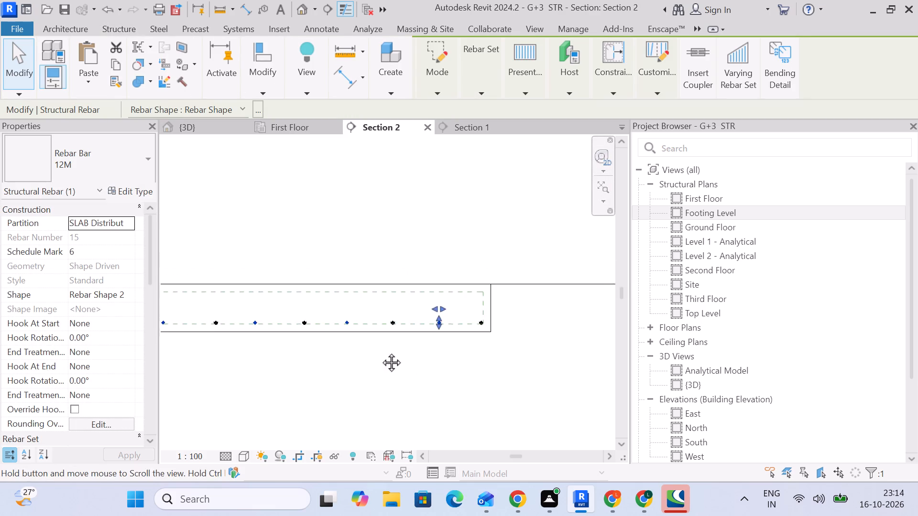
middle_drag(381, 352, 460, 286)
scroll(441, 305, down, 9)
scroll(264, 322, up, 1)
middle_drag(264, 322, 351, 291)
scroll(340, 258, up, 4)
middle_drag(346, 275, 466, 265)
middle_drag(213, 265, 340, 270)
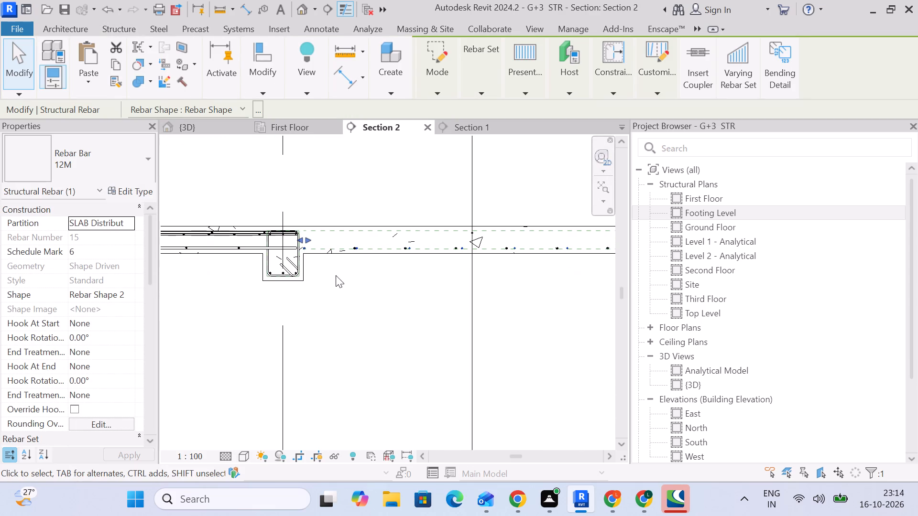
Shift the selected cranked set's starting end away from the beam so its first bar sits about midway between the other set's bars.
drag(309, 241, 327, 238)
scroll(326, 244, up, 9)
drag(326, 238, 339, 238)
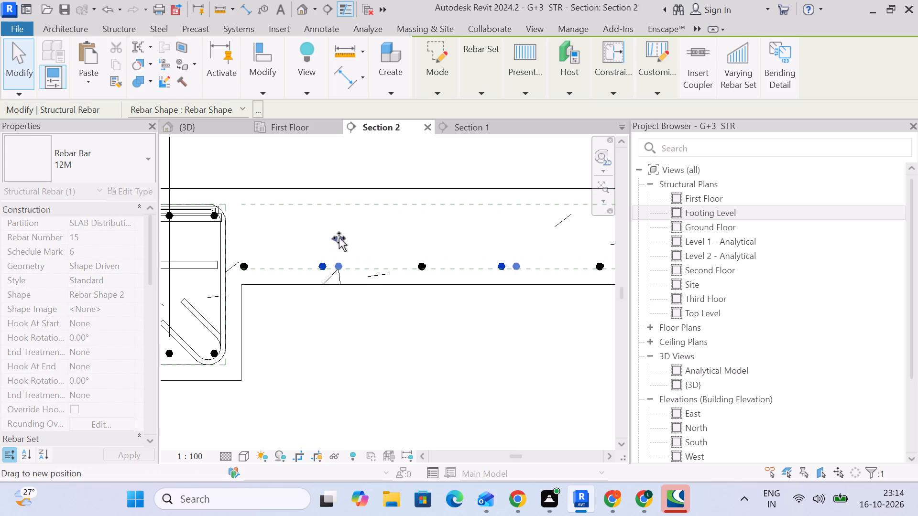
drag(339, 238, 337, 238)
scroll(352, 338, down, 2)
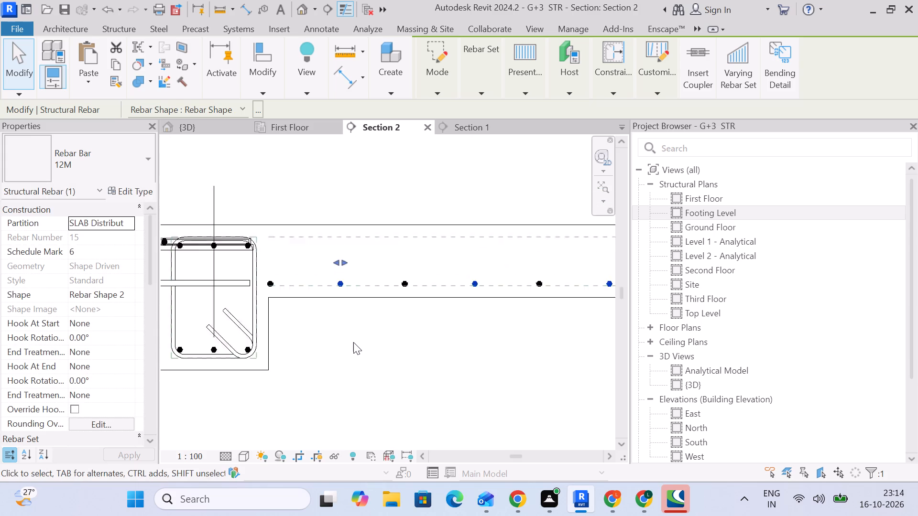
scroll(353, 342, down, 2)
middle_drag(362, 346, 323, 284)
scroll(323, 283, down, 1)
click(324, 280)
scroll(347, 297, down, 4)
middle_drag(493, 327, 435, 309)
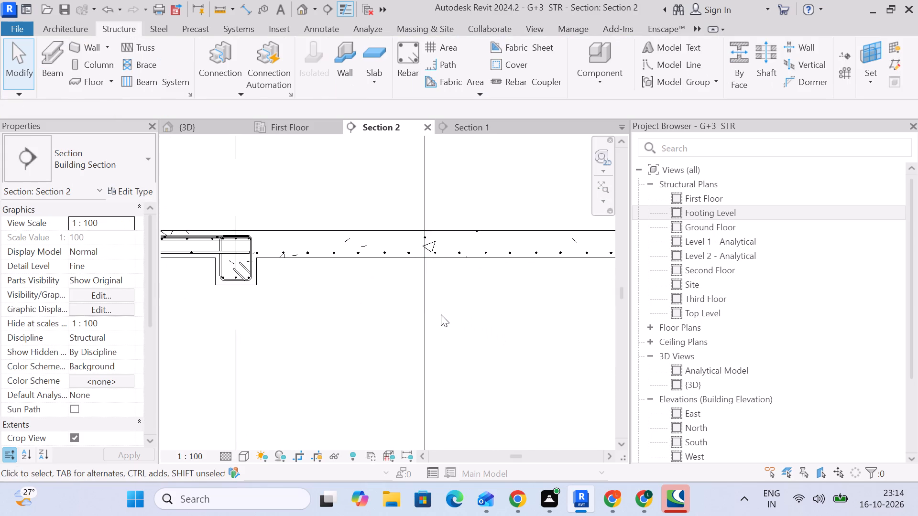
scroll(440, 318, down, 5)
middle_drag(452, 329, 305, 291)
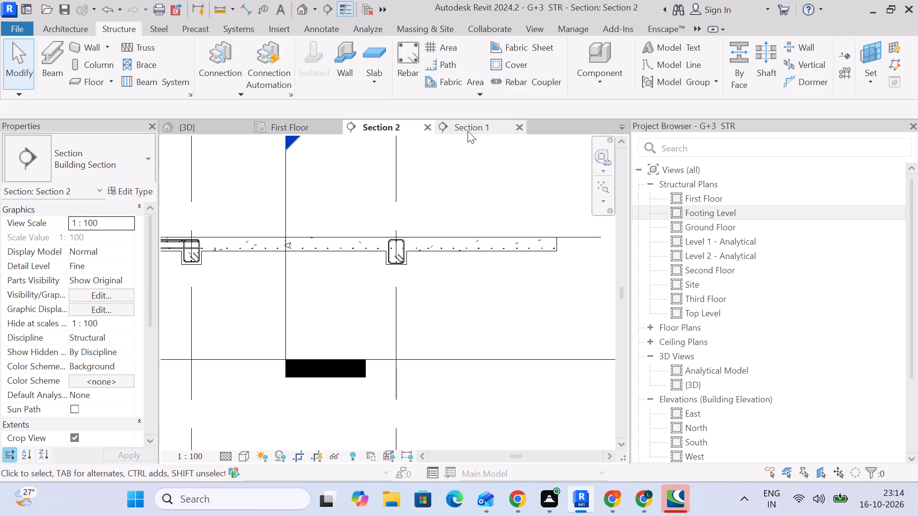
In Section 1, lay out the single straight 12M top bar as a set with Maximum Spacing of 150 mm.
click(468, 131)
click(446, 225)
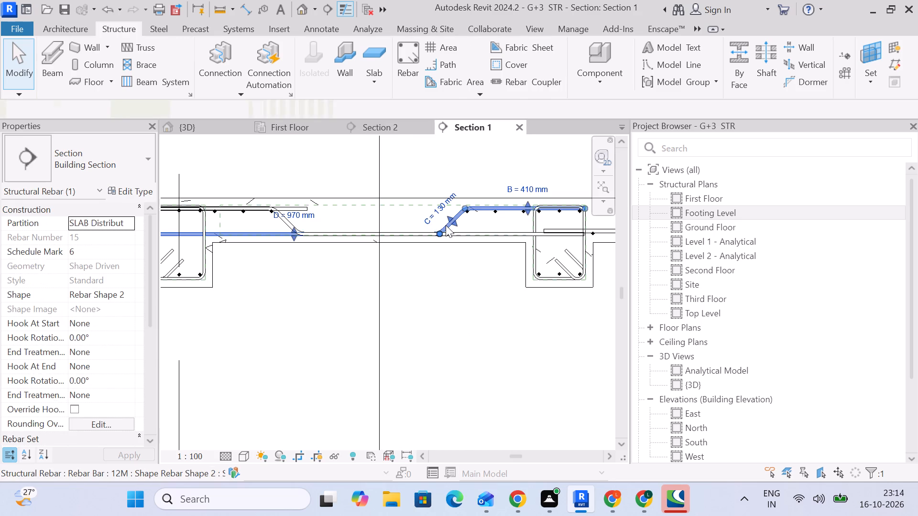
click(332, 335)
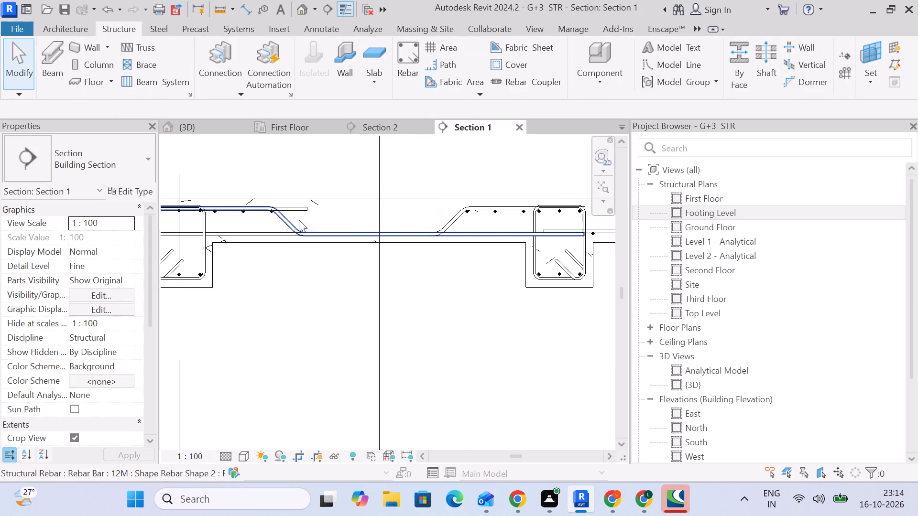
click(297, 208)
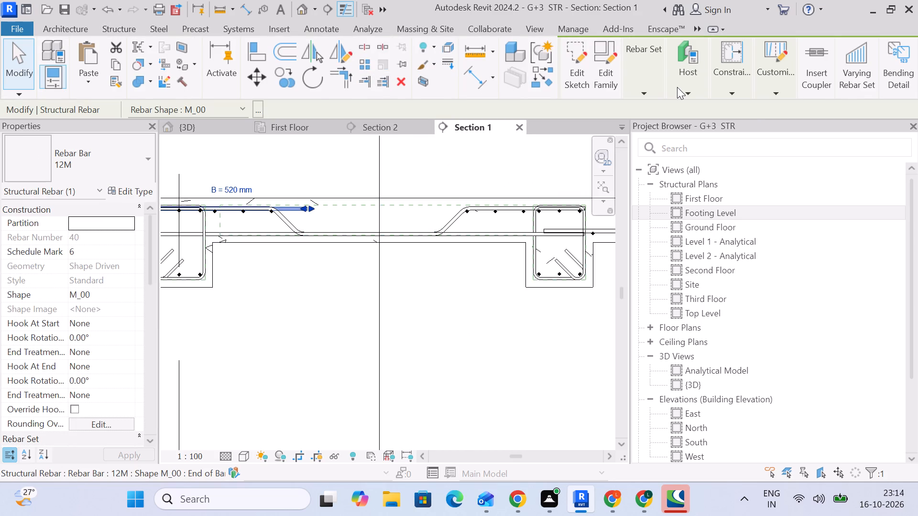
click(677, 87)
click(647, 84)
click(674, 113)
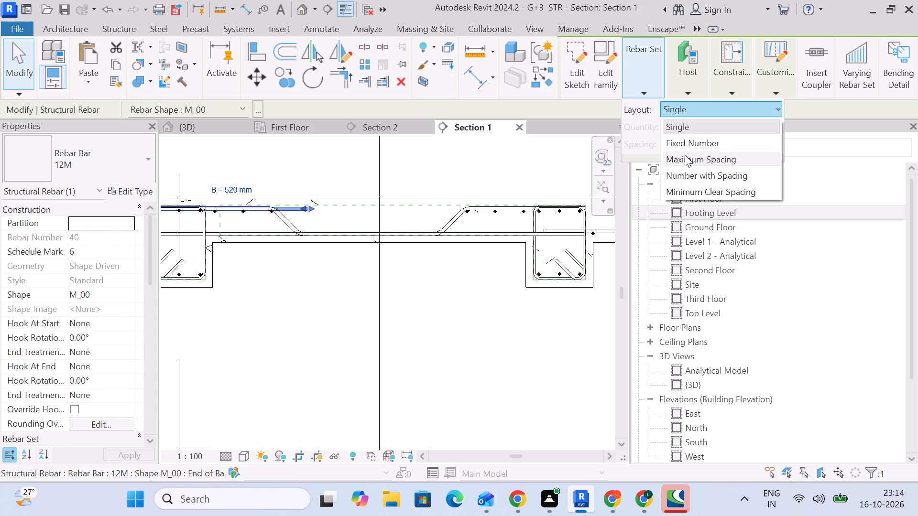
click(687, 159)
click(654, 87)
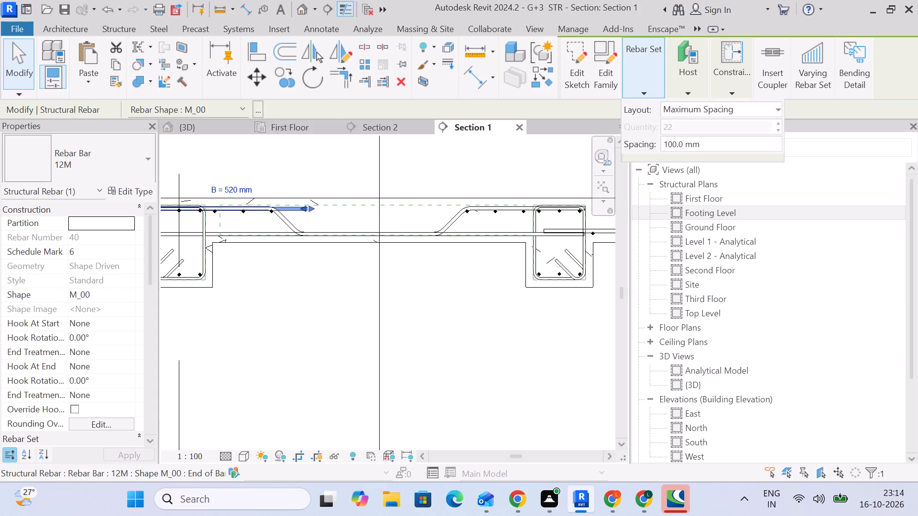
click(702, 143)
text(150)
key(Return)
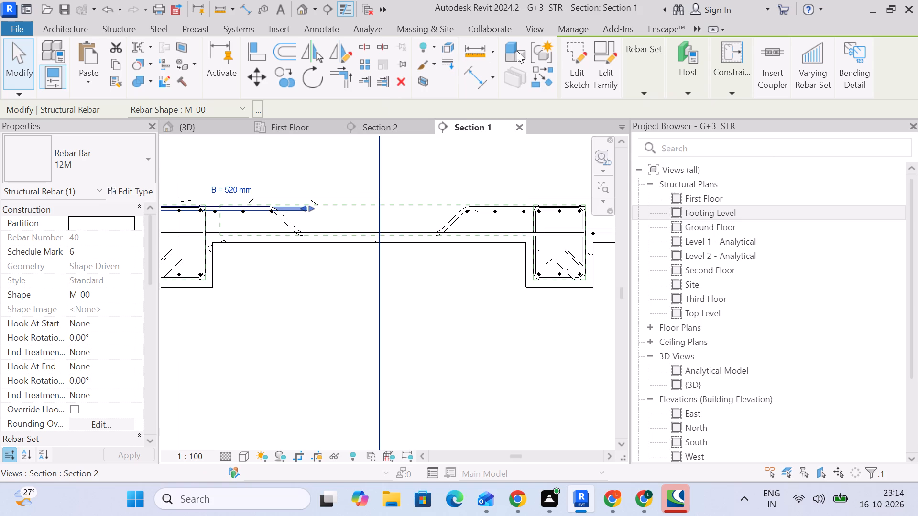
Mirror a copy of the straight top bar set about a vertical axis near mid-span onto the opposite beam.
click(341, 59)
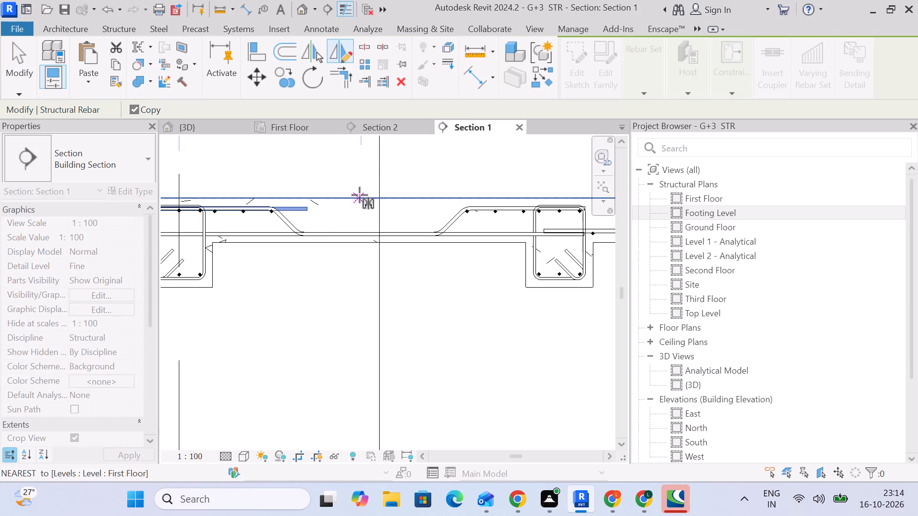
click(370, 199)
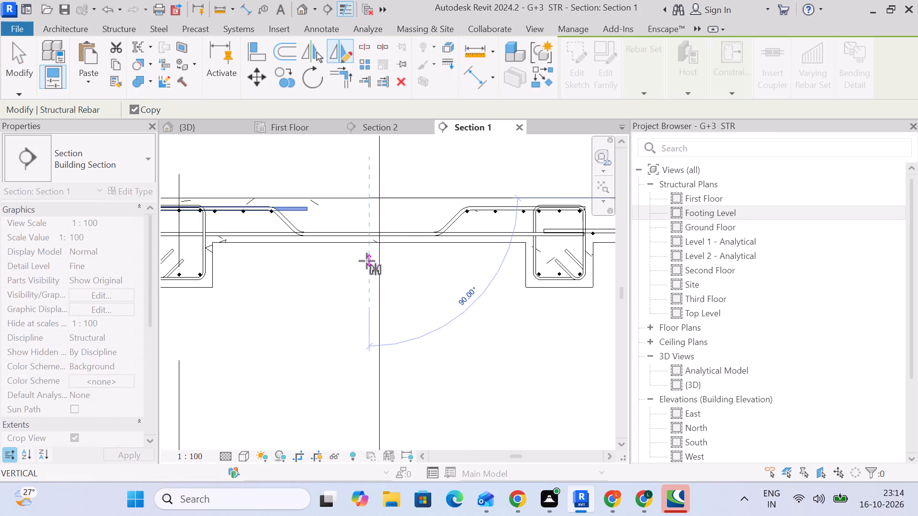
click(368, 261)
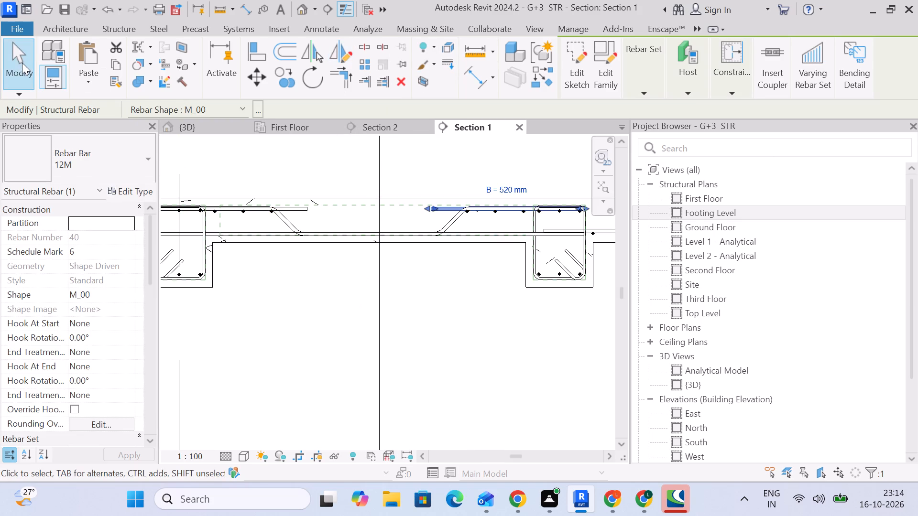
click(22, 63)
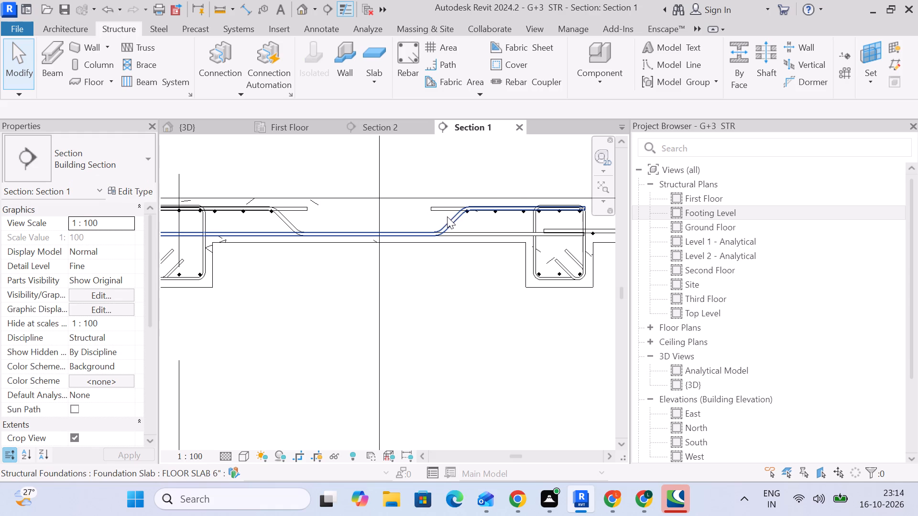
Extend the original straight top bar set past the cross beam into the adjoining slab in Section 2.
click(444, 209)
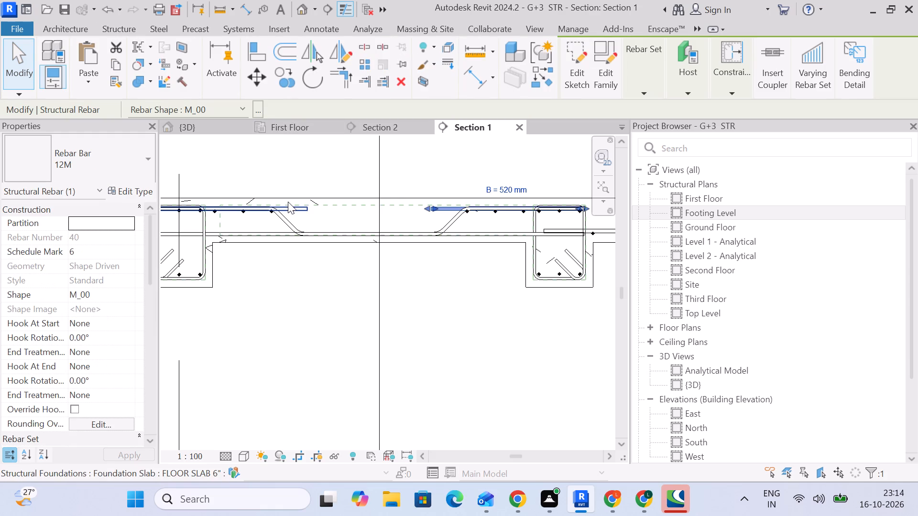
click(290, 202)
click(397, 133)
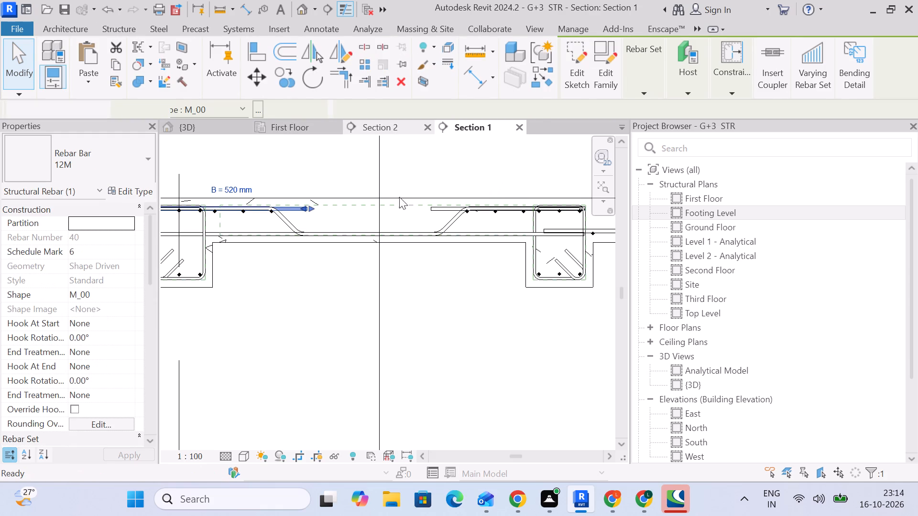
scroll(388, 254, up, 9)
scroll(372, 197, up, 4)
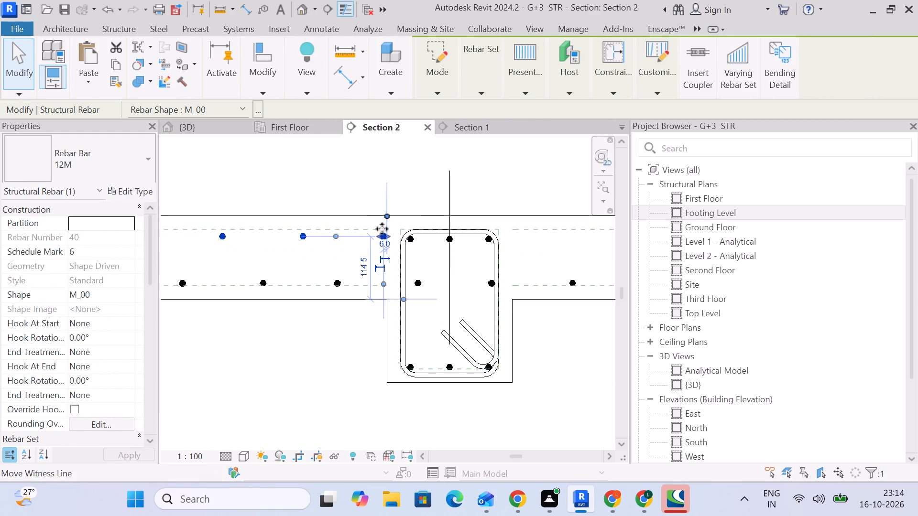
scroll(407, 243, down, 3)
middle_drag(415, 250, 326, 250)
scroll(324, 250, down, 5)
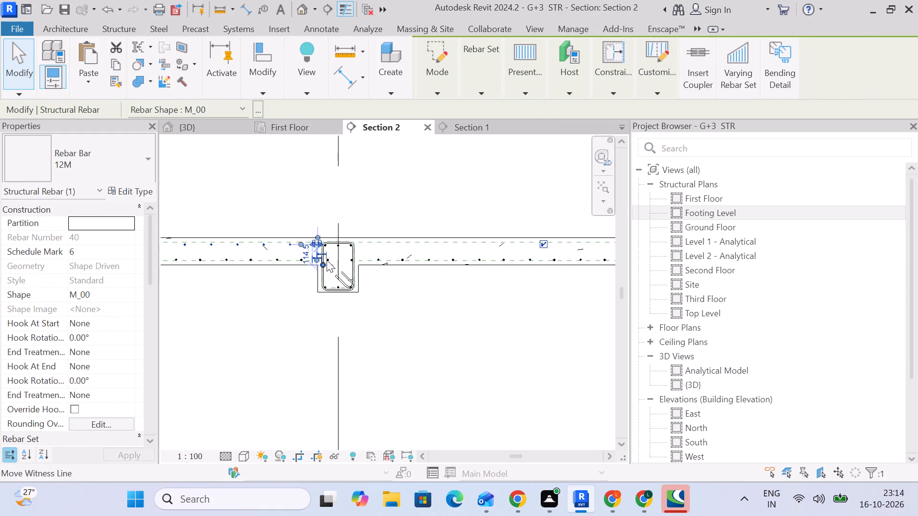
scroll(327, 260, down, 3)
middle_drag(327, 261, 474, 223)
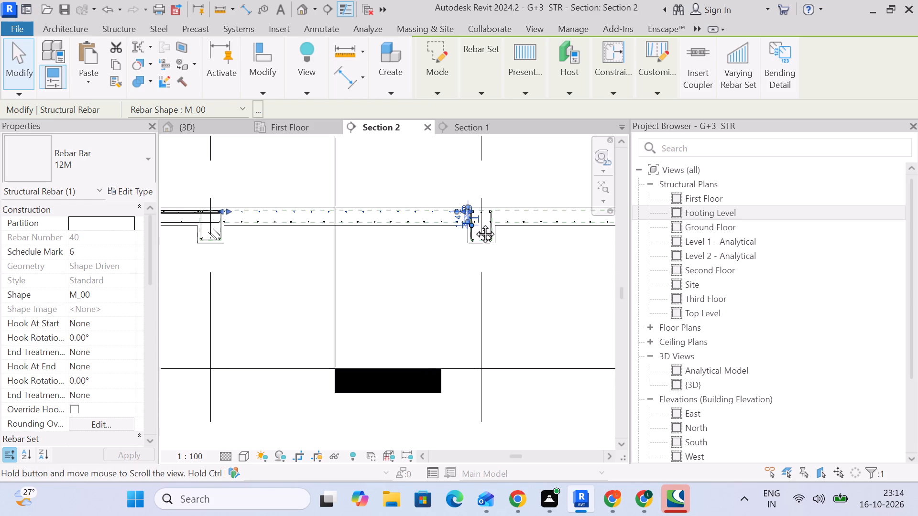
middle_drag(474, 223, 341, 274)
scroll(341, 274, up, 4)
scroll(294, 263, up, 5)
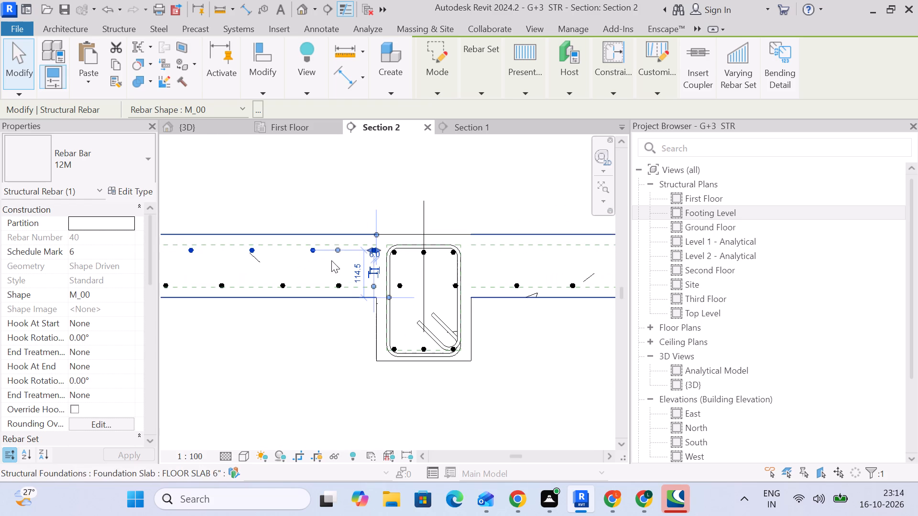
drag(372, 248, 514, 247)
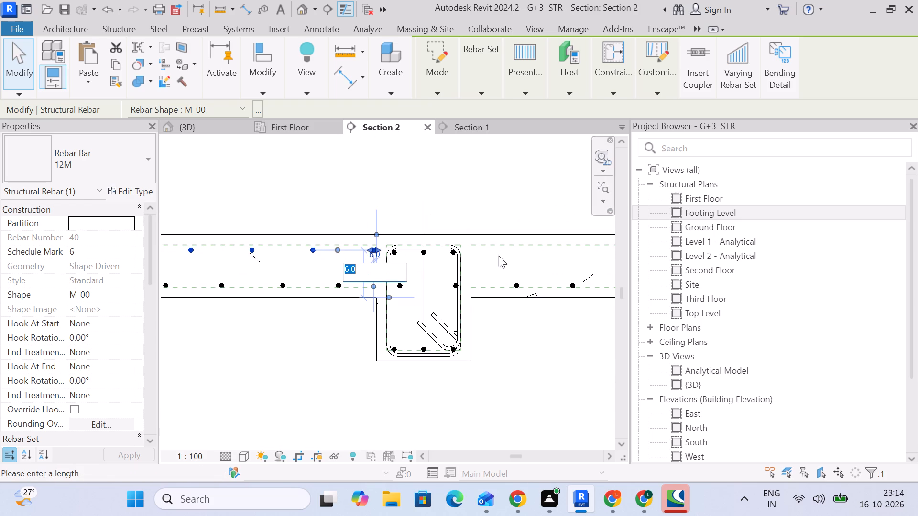
click(499, 256)
scroll(369, 250, up, 8)
drag(380, 246, 582, 245)
scroll(582, 245, down, 4)
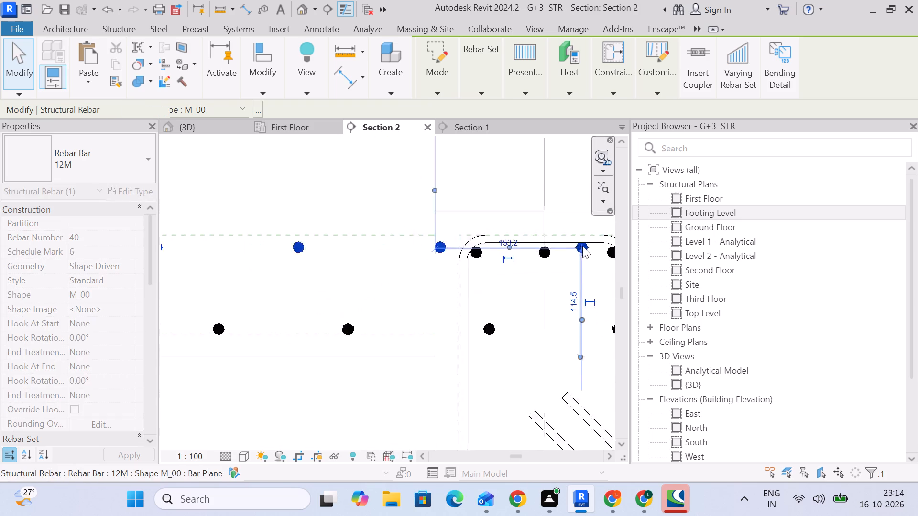
middle_drag(582, 246, 290, 206)
scroll(290, 205, up, 3)
drag(290, 205, 527, 206)
scroll(537, 218, down, 4)
middle_drag(546, 231, 537, 233)
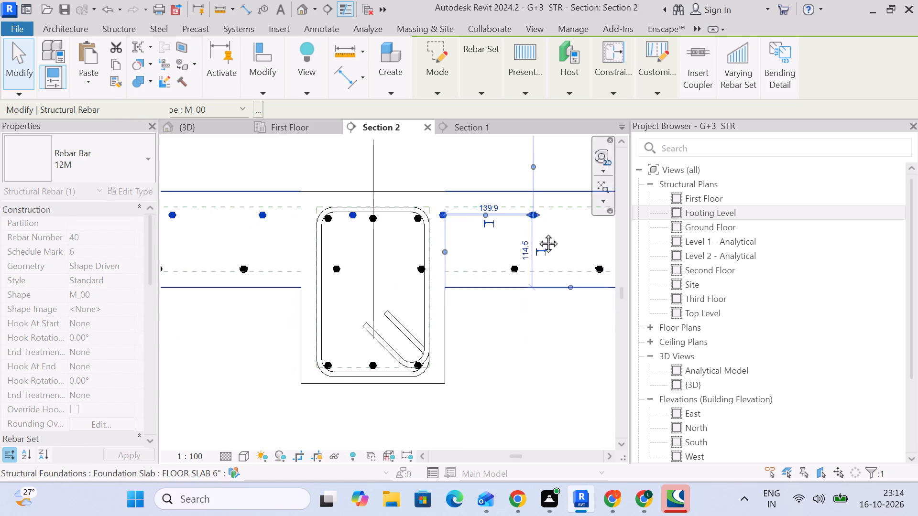
Continue extending the original straight top bar set along the slab to its free edge in Section 2.
middle_drag(537, 233, 218, 251)
drag(207, 237, 530, 247)
scroll(546, 257, down, 1)
middle_drag(551, 258, 403, 252)
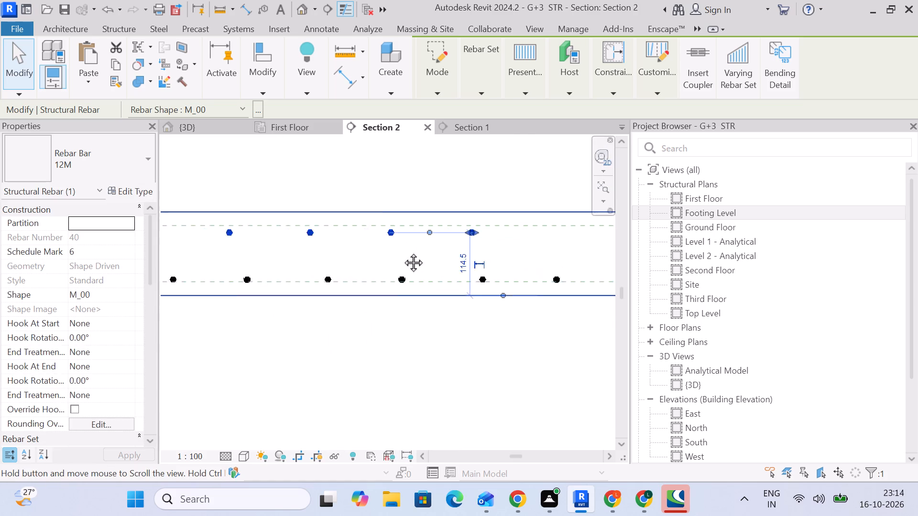
middle_drag(403, 252, 226, 252)
drag(213, 233, 529, 245)
middle_drag(572, 261, 417, 269)
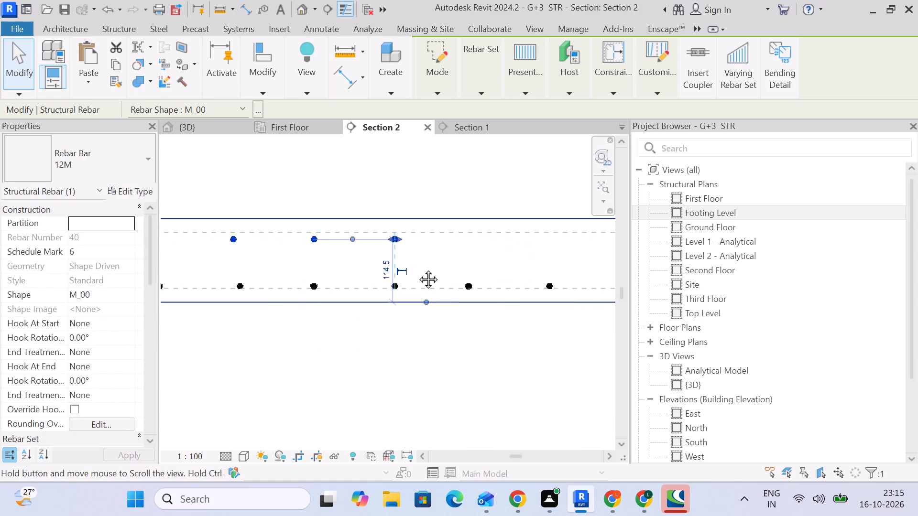
middle_drag(417, 269, 283, 269)
drag(241, 241, 467, 241)
scroll(461, 264, down, 11)
middle_drag(295, 317, 581, 206)
scroll(567, 216, down, 2)
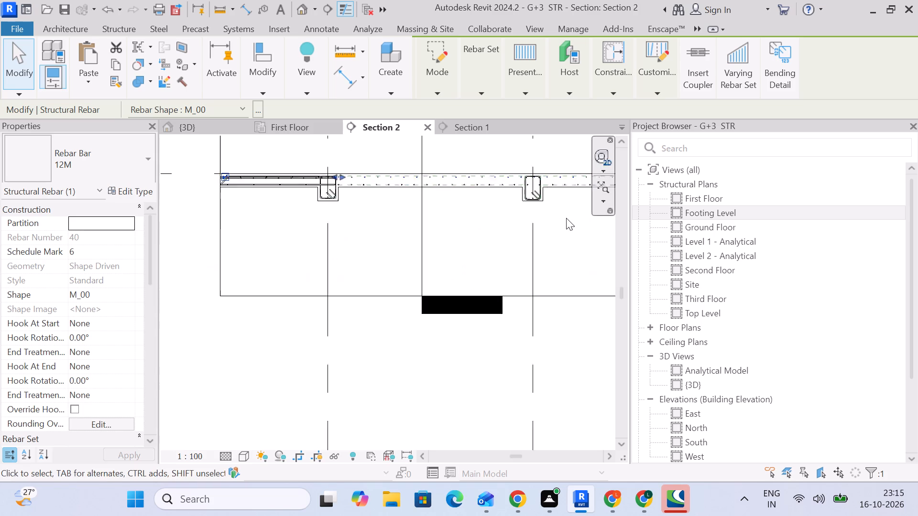
scroll(566, 218, down, 2)
middle_drag(565, 220, 498, 227)
scroll(459, 201, up, 2)
Select the mirrored straight top bar set in Section 1 and examine its extent around the cross beam in Section 2.
click(472, 118)
click(468, 124)
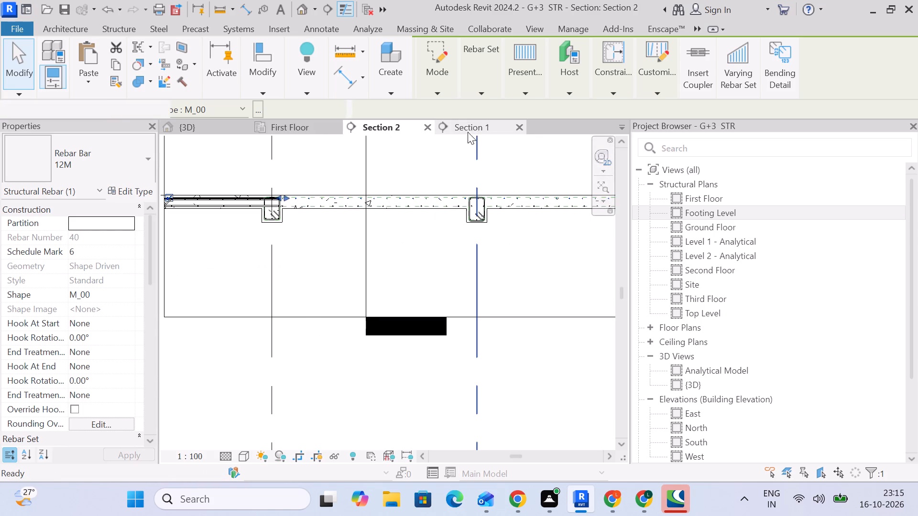
click(434, 210)
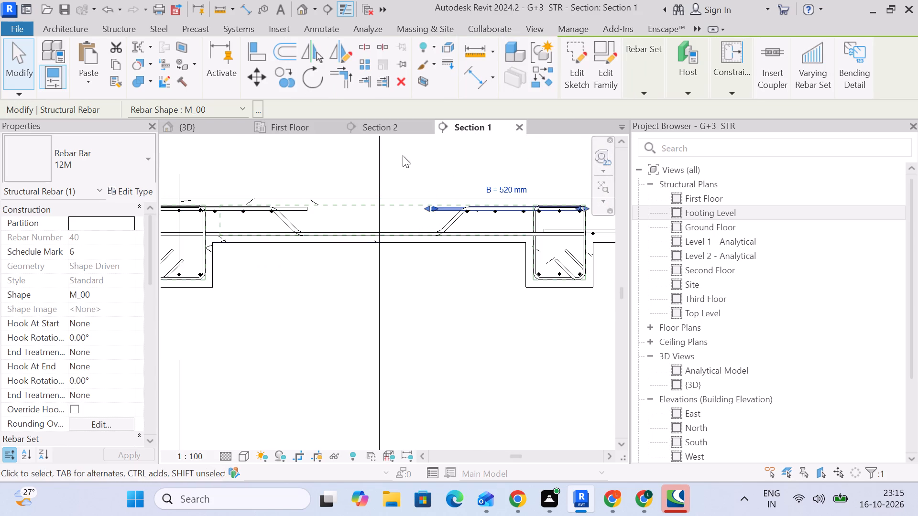
click(375, 119)
click(379, 129)
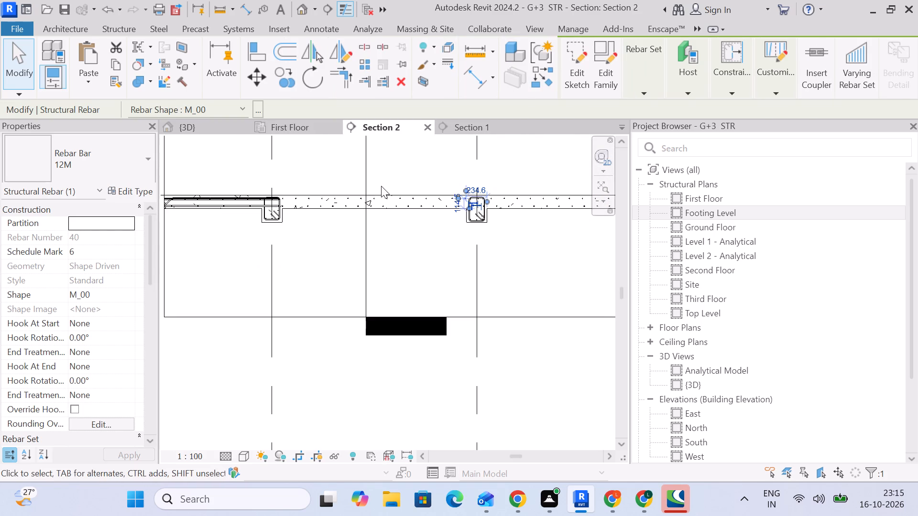
scroll(489, 195, up, 9)
middle_drag(503, 293, 284, 365)
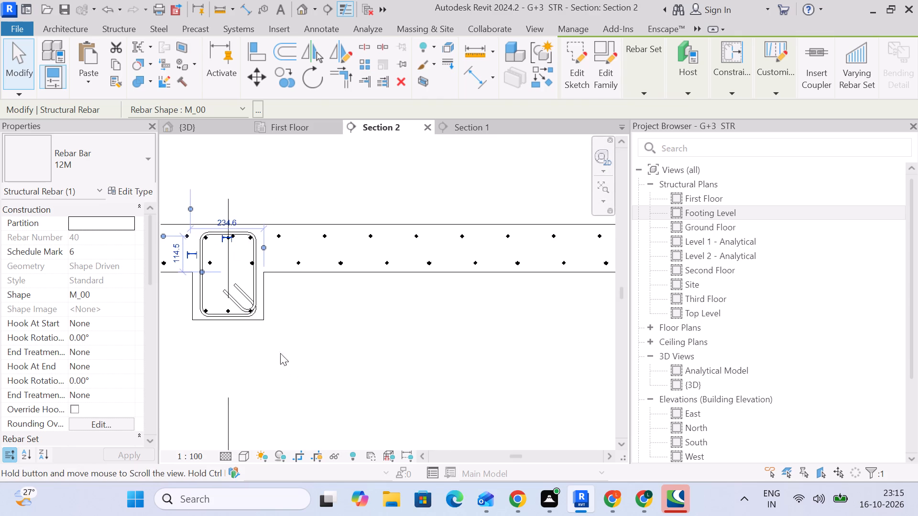
scroll(248, 276, up, 3)
scroll(240, 265, down, 1)
middle_drag(240, 265, 387, 270)
scroll(366, 232, up, 3)
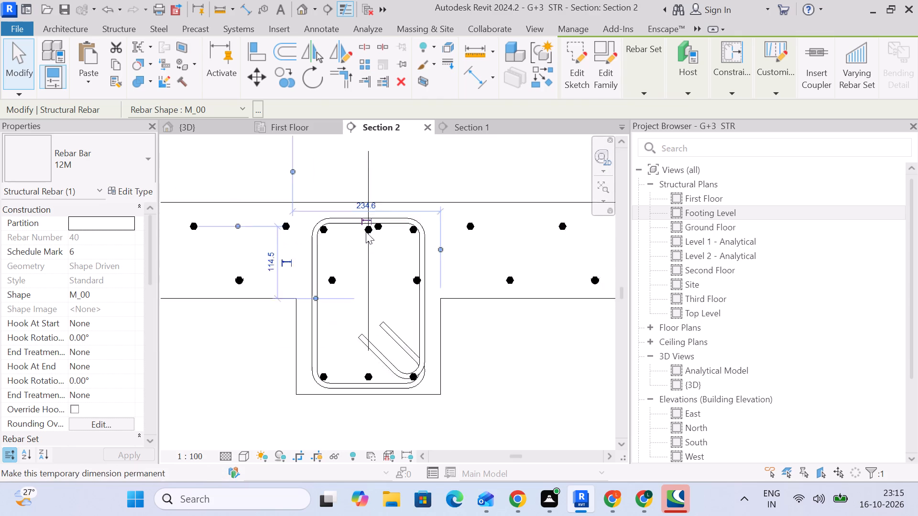
scroll(366, 232, up, 2)
scroll(370, 232, down, 18)
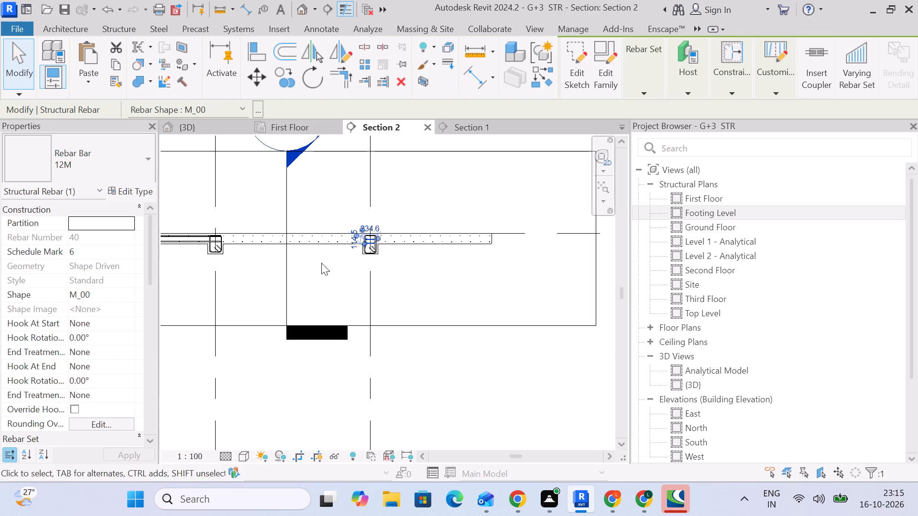
scroll(221, 246, up, 4)
click(431, 282)
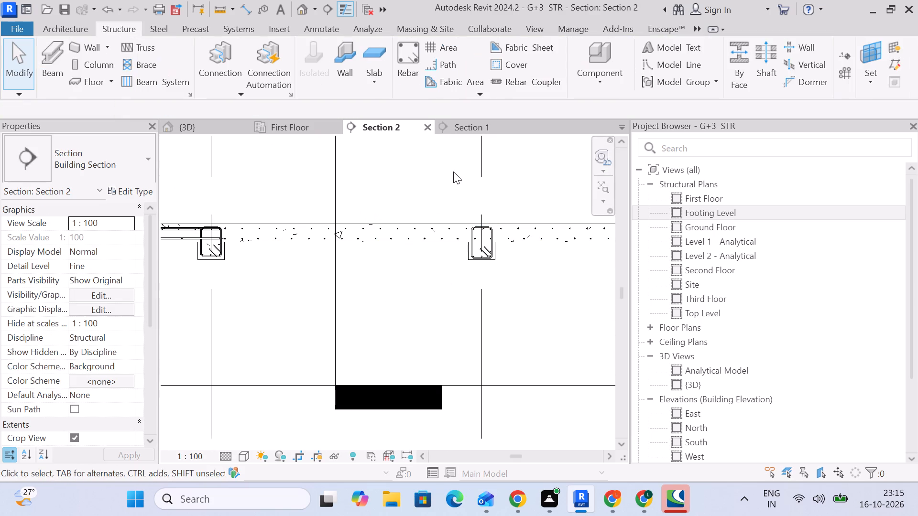
Select the mirrored straight top bar set in Section 1 and check where it appears along the slab in Section 2.
click(471, 126)
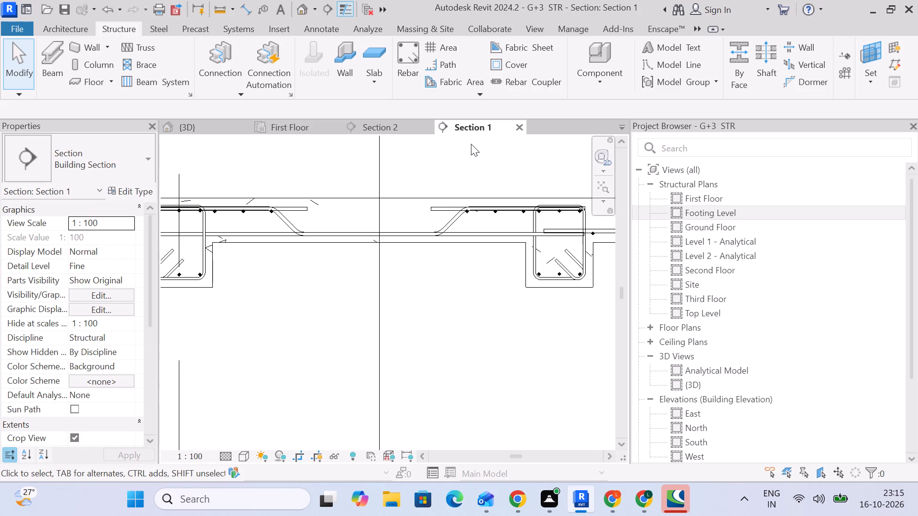
click(441, 213)
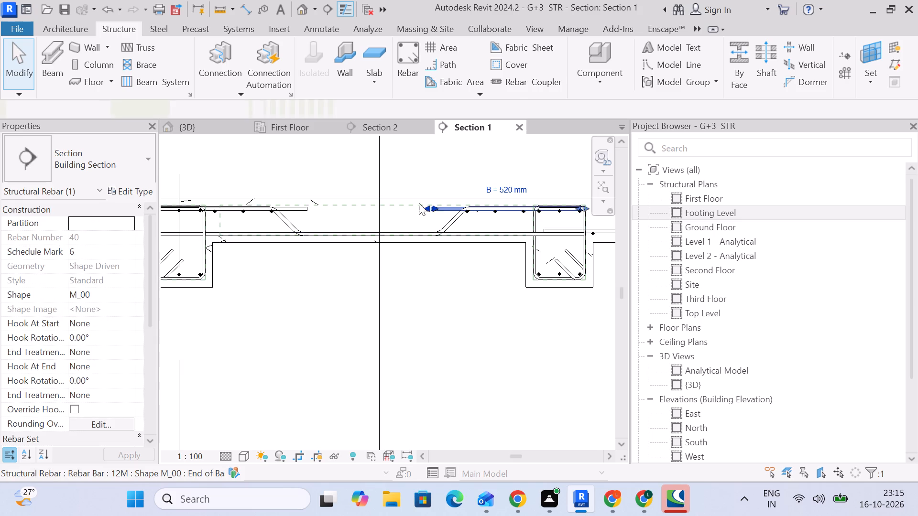
click(364, 136)
click(436, 214)
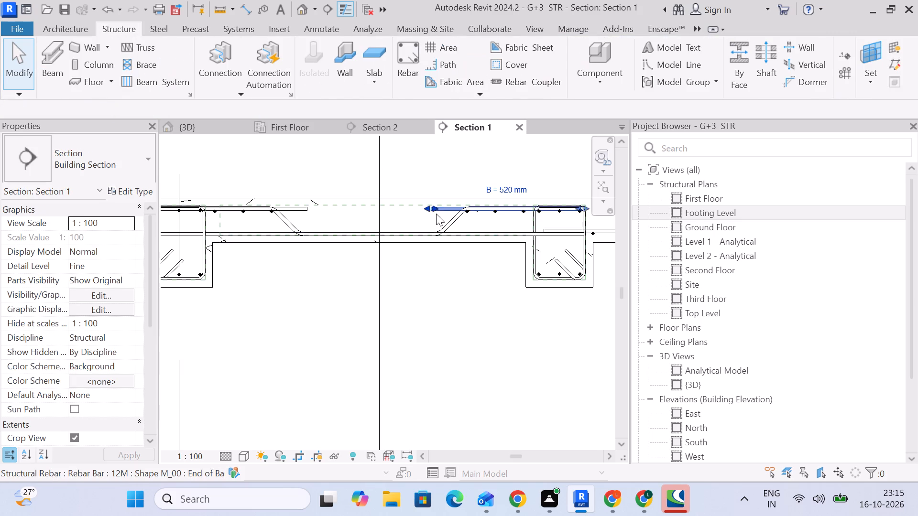
click(405, 131)
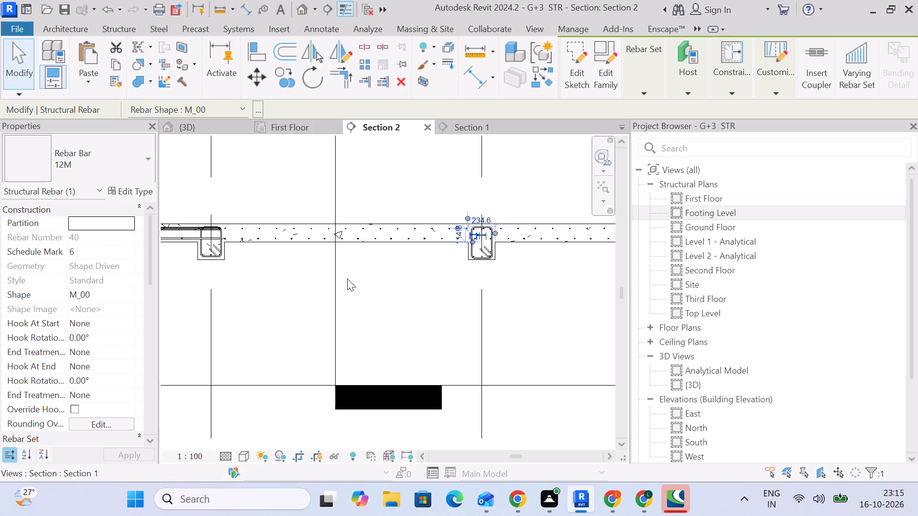
scroll(390, 272, down, 4)
middle_drag(387, 270, 377, 254)
click(375, 365)
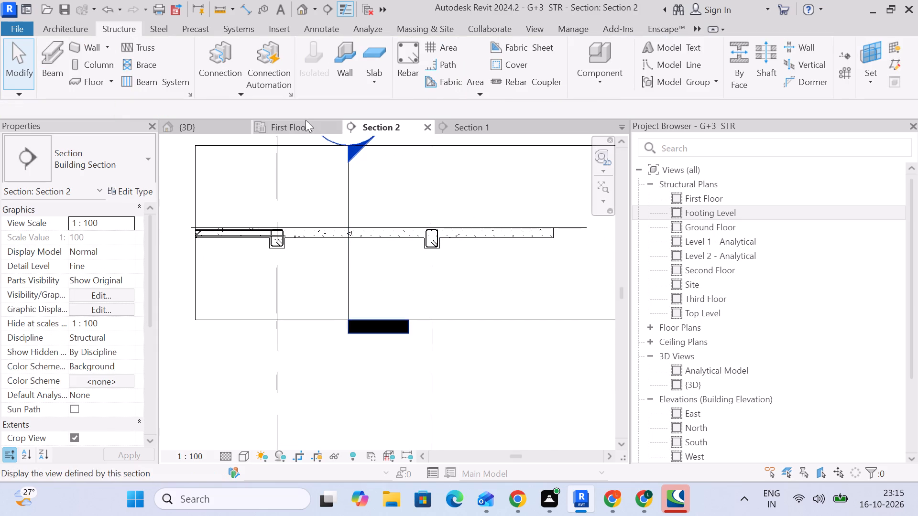
On the First Floor plan, move the Section 2 line toward the bay's lower beam and deepen its far clip, reviewing the bars in Section 2.
click(302, 122)
scroll(383, 187, up, 3)
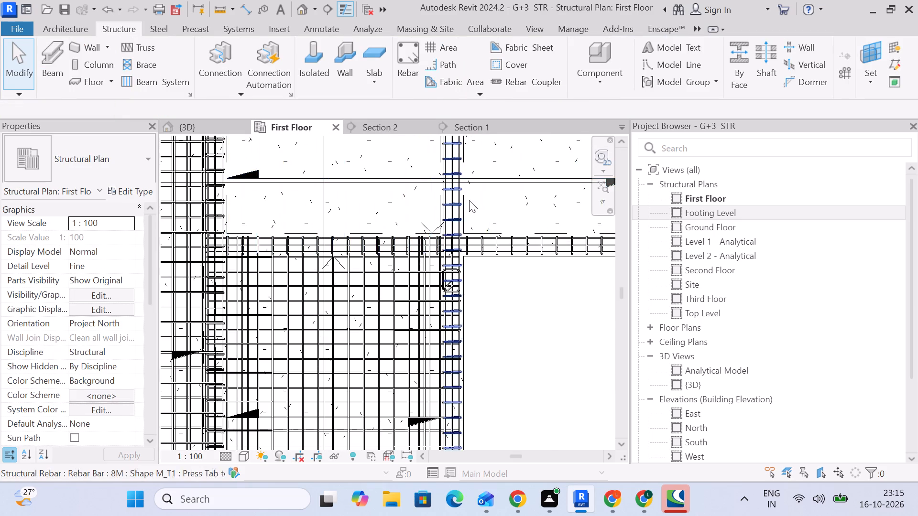
scroll(490, 200, down, 4)
middle_drag(490, 200, 390, 187)
click(528, 174)
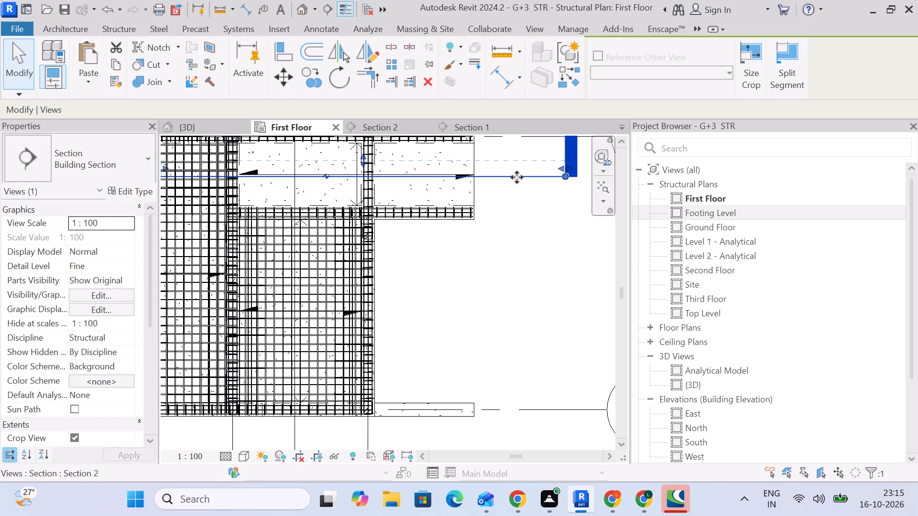
drag(517, 177, 520, 196)
drag(370, 177, 369, 159)
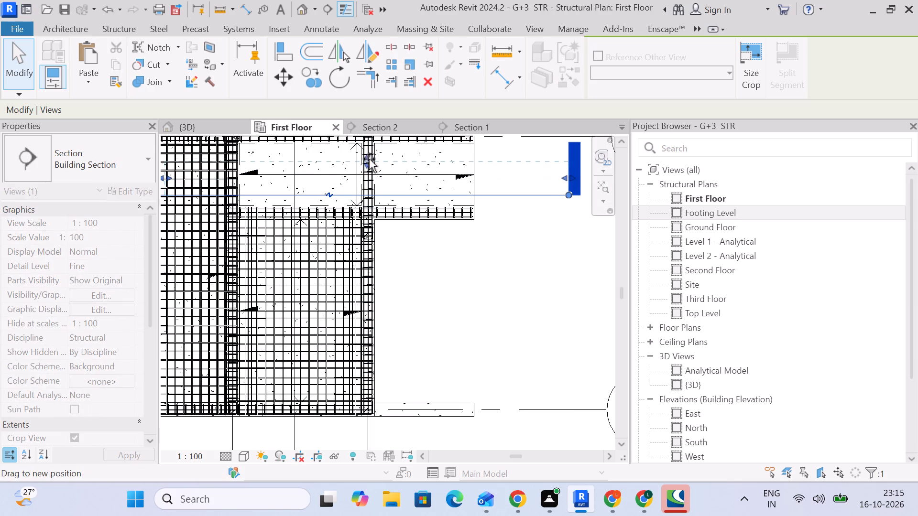
drag(369, 159, 369, 155)
click(385, 123)
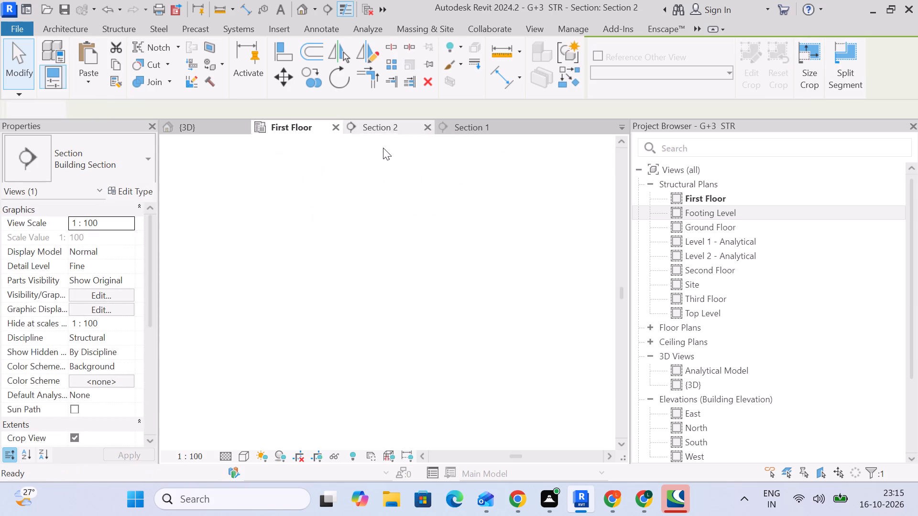
scroll(348, 236, up, 7)
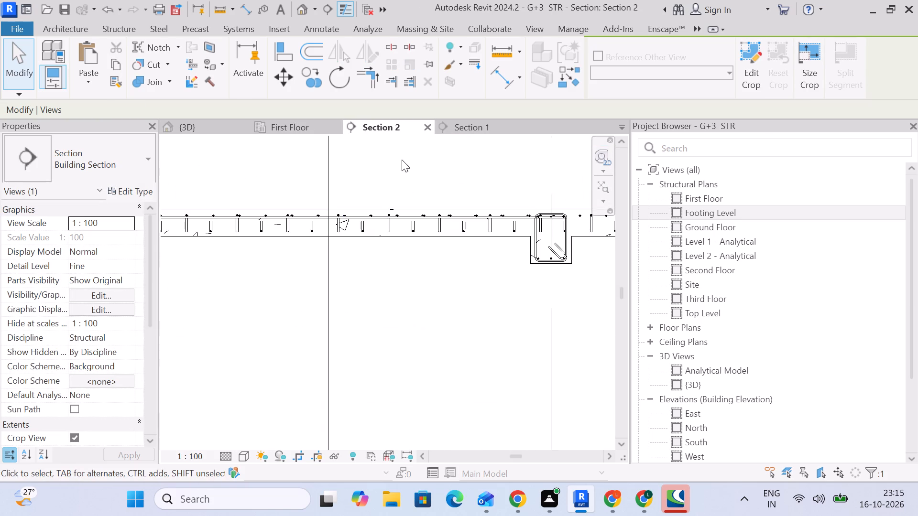
Select the mirrored straight top bar set in Section 1 and extend it in Section 2 past the cross beam toward the slab's free edge.
click(476, 134)
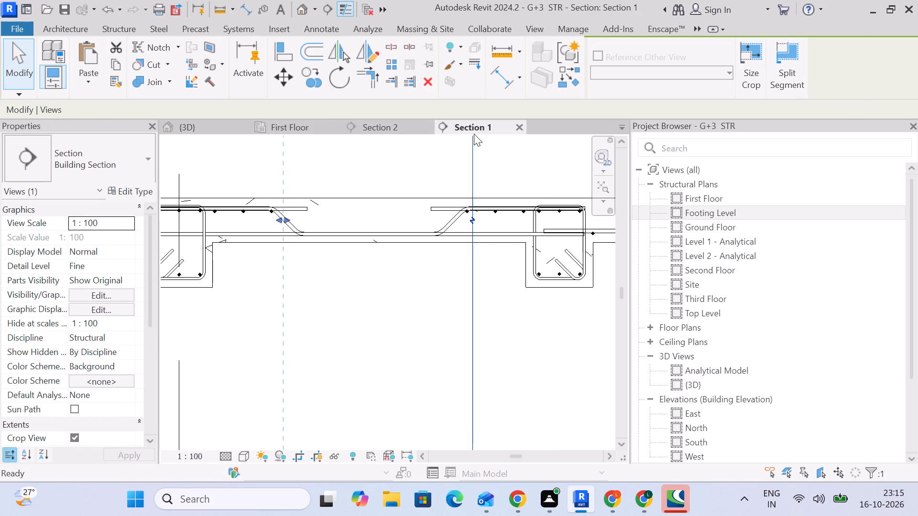
click(442, 210)
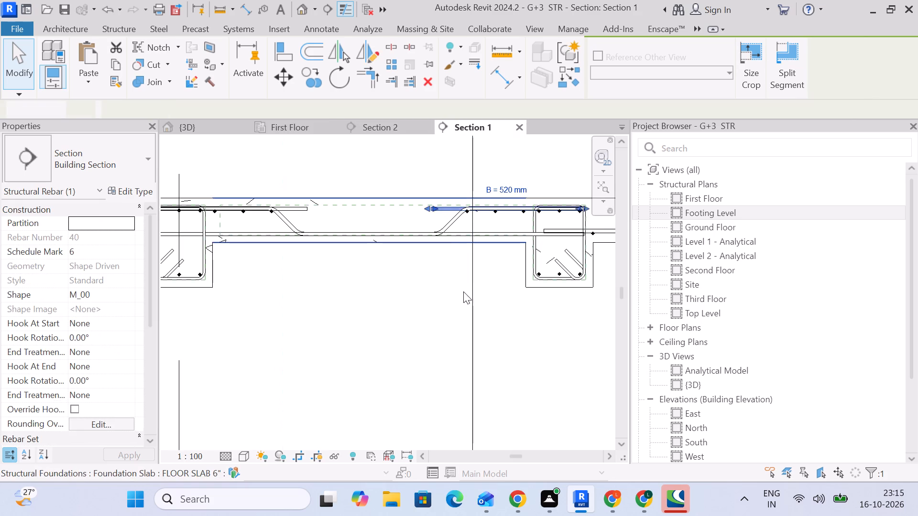
scroll(463, 291, down, 3)
middle_drag(462, 297, 420, 254)
click(387, 129)
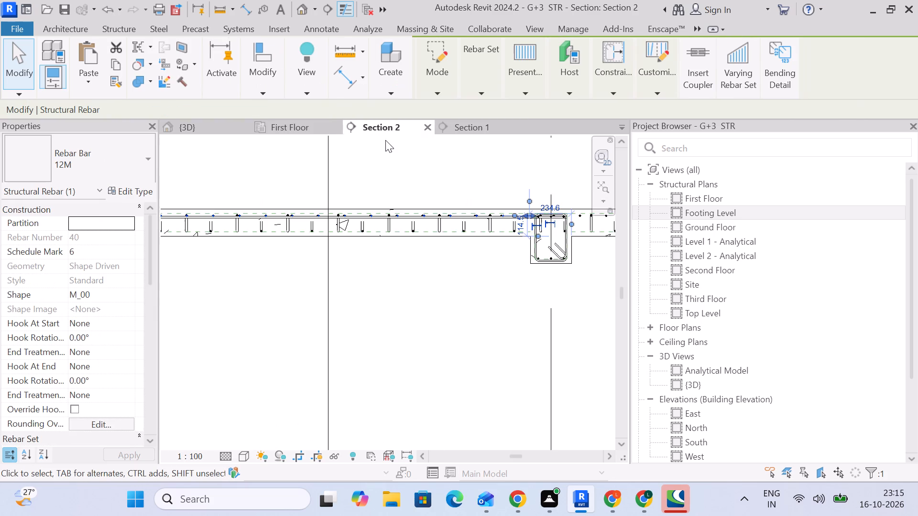
middle_drag(510, 280, 366, 284)
scroll(395, 220, up, 7)
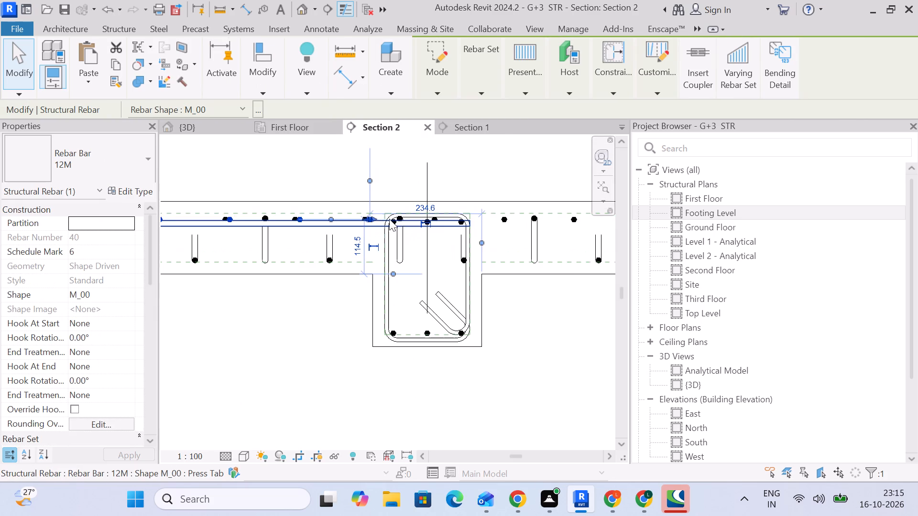
drag(371, 219, 505, 218)
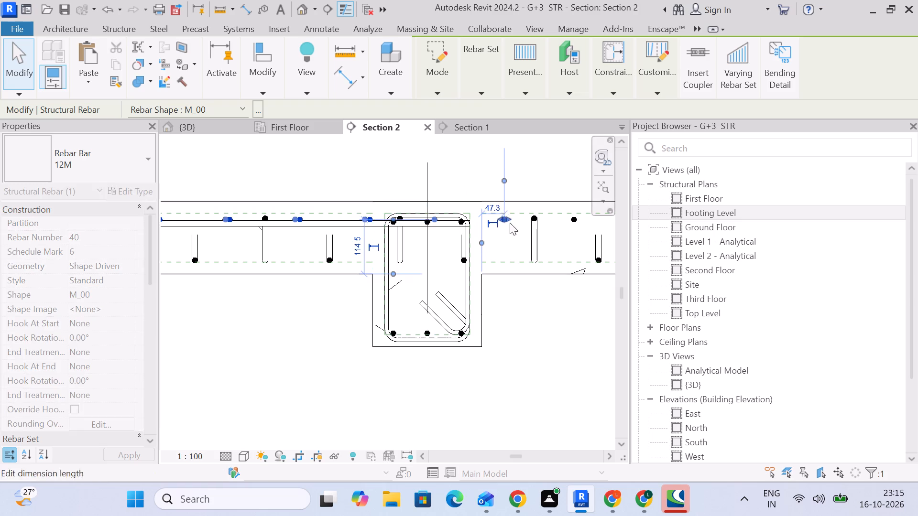
middle_drag(531, 247, 342, 246)
drag(320, 219, 559, 219)
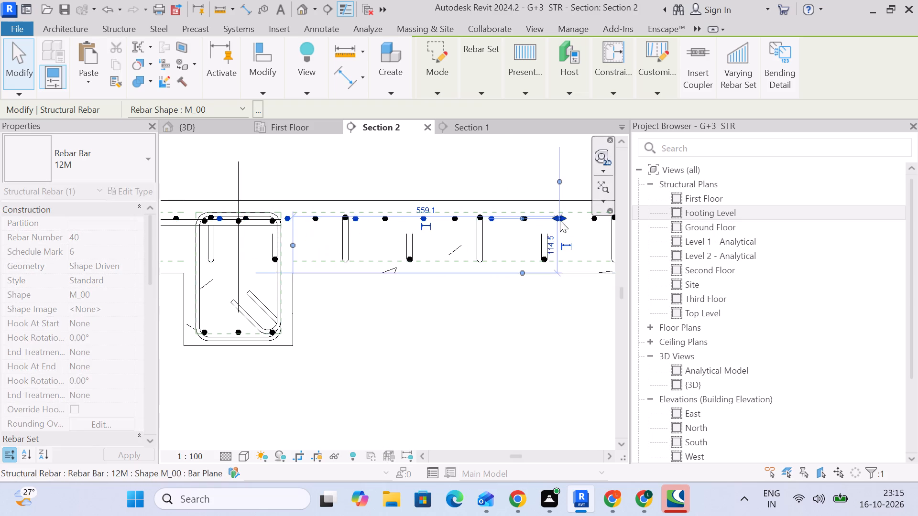
middle_drag(564, 260, 243, 262)
drag(241, 223, 512, 218)
middle_drag(539, 253, 259, 250)
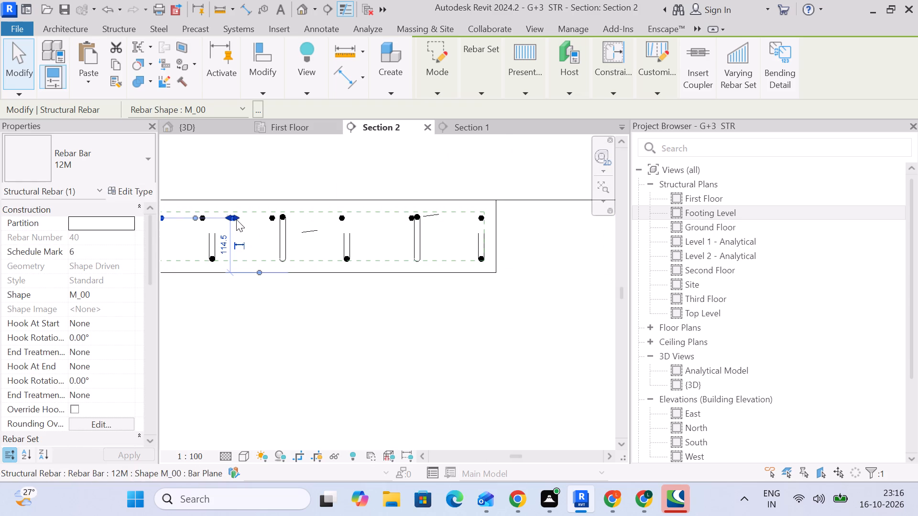
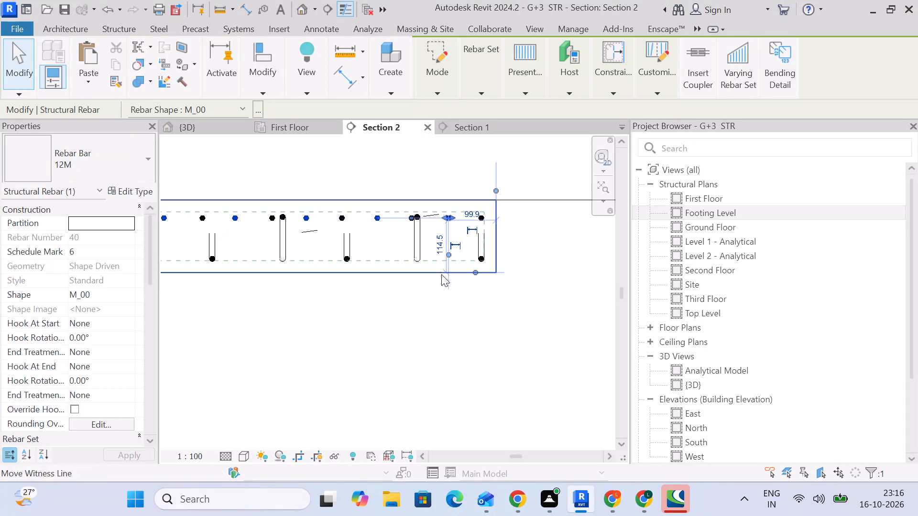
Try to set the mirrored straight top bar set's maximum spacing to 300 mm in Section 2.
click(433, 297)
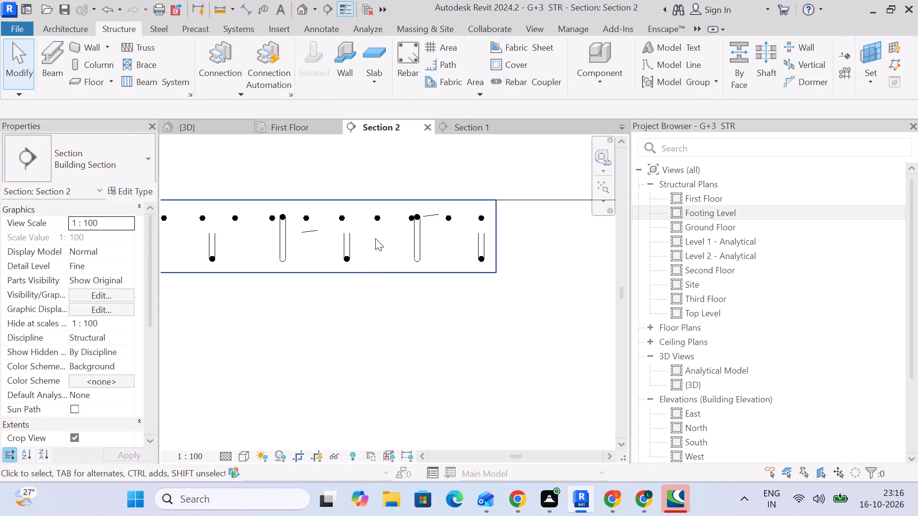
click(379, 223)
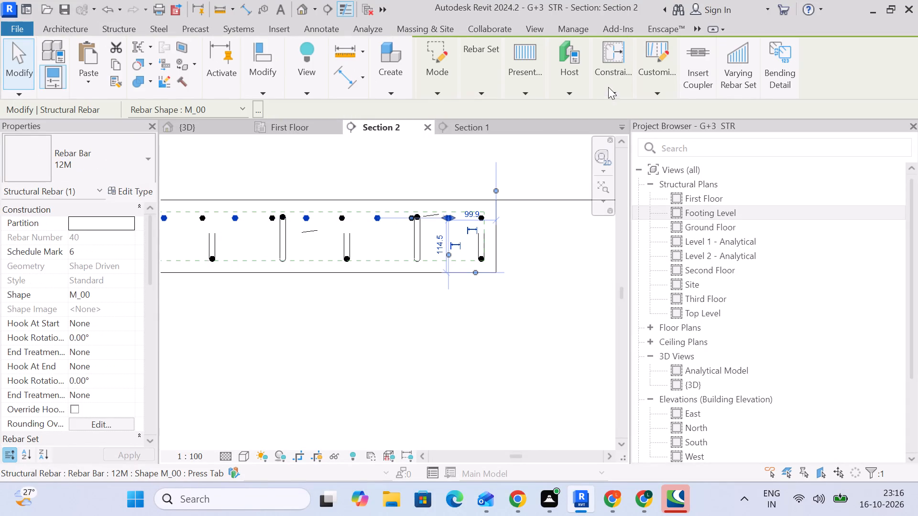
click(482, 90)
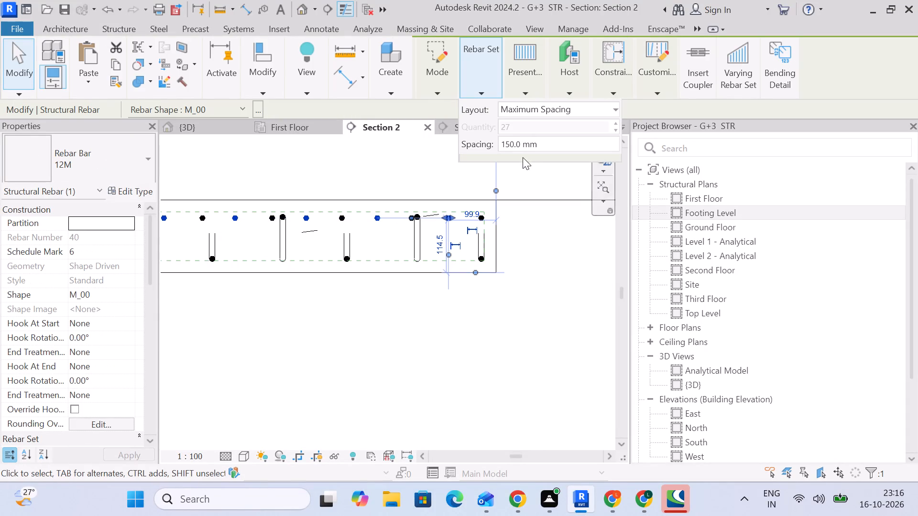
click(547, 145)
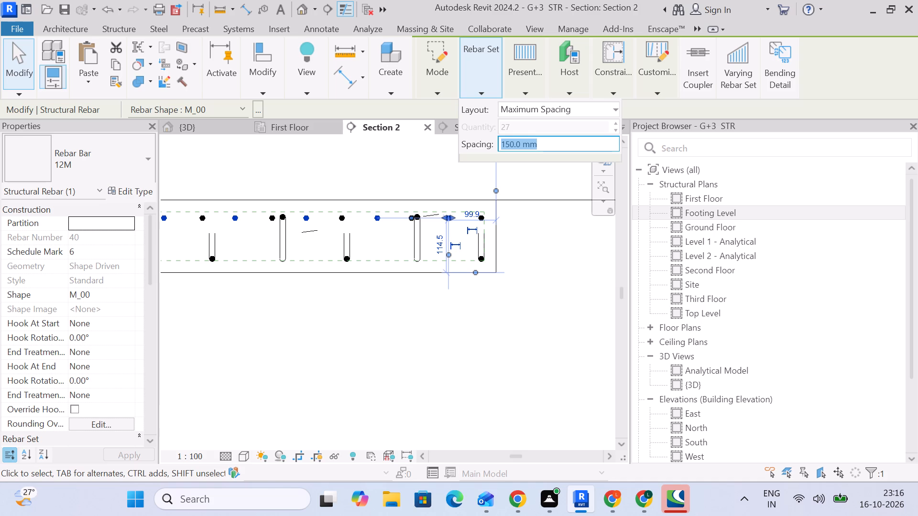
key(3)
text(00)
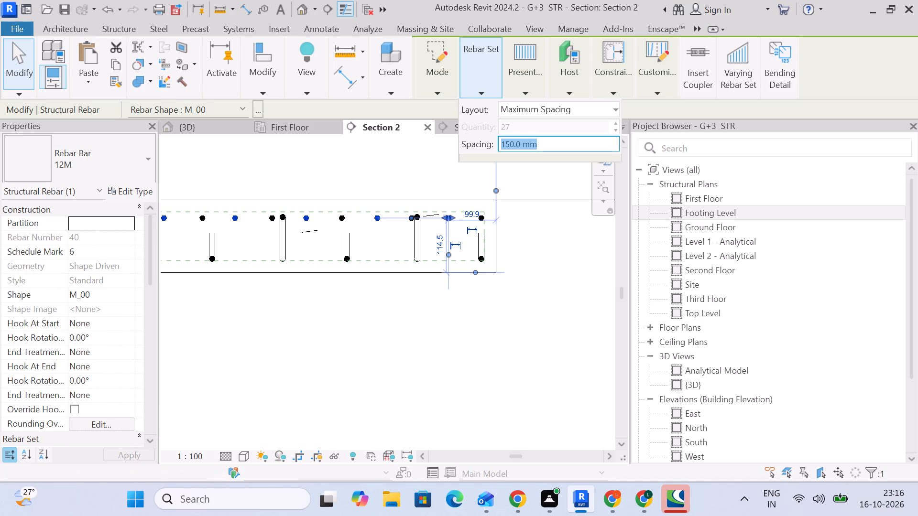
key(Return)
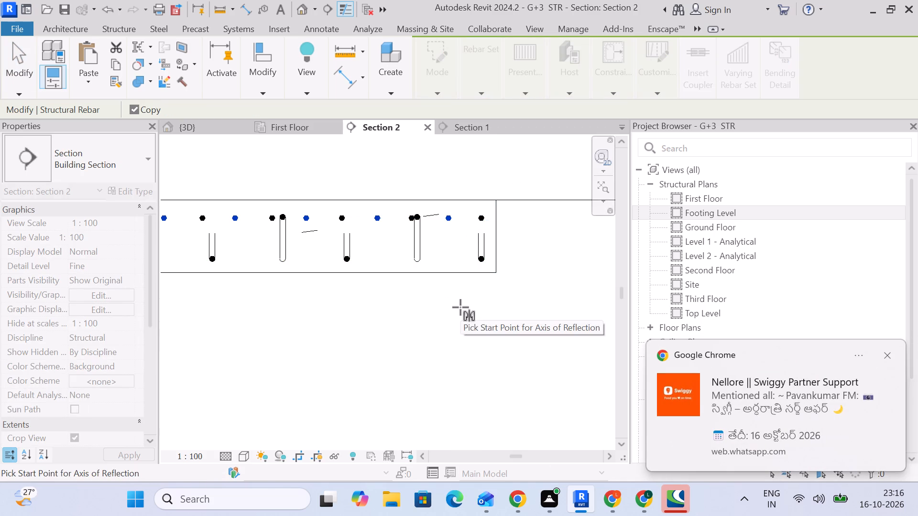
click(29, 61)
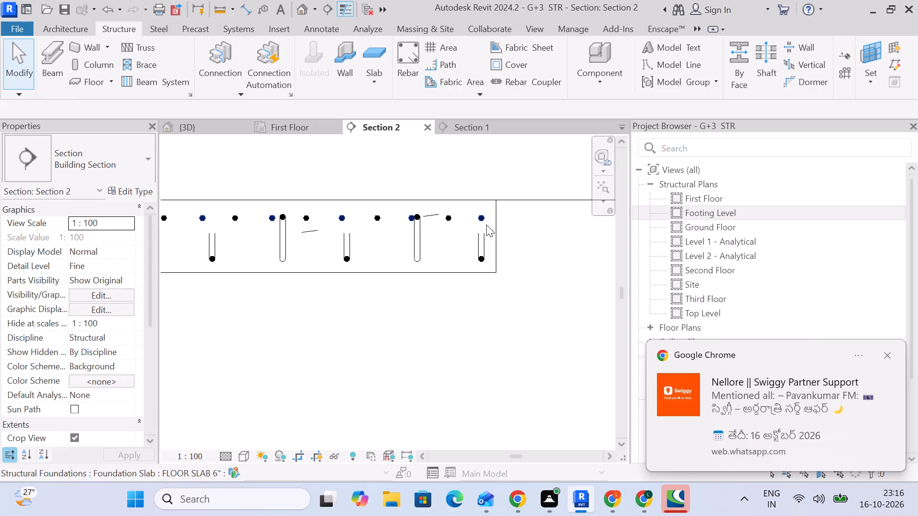
Set the maximum spacing of the straight top bar set ending nearest the slab's free edge to 300 mm.
click(482, 218)
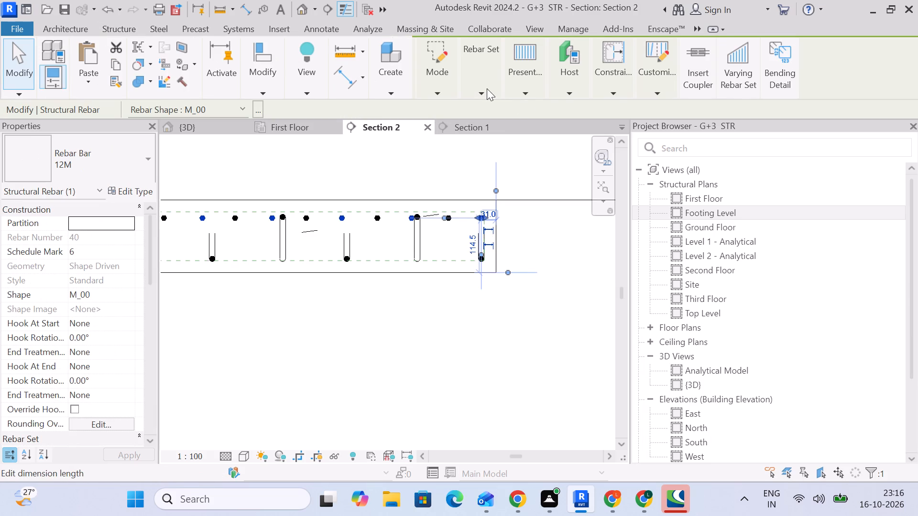
click(487, 88)
drag(536, 139, 541, 139)
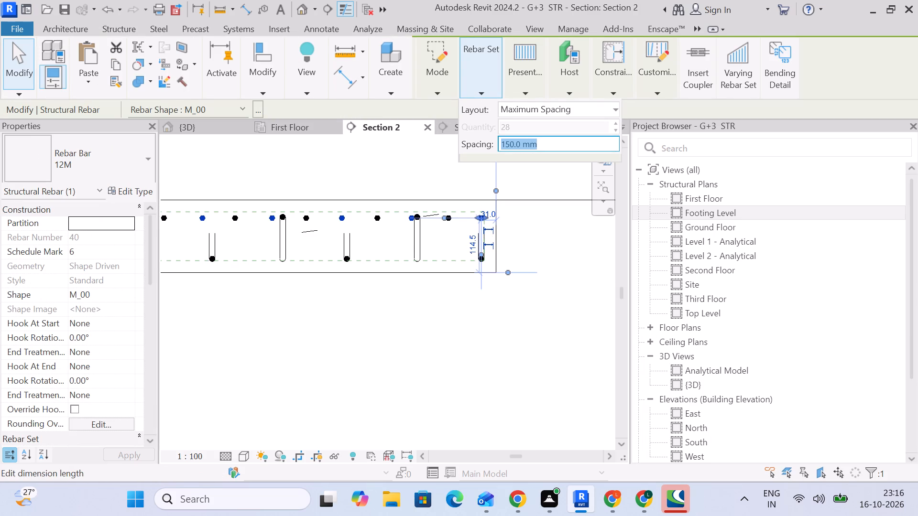
key(3)
text(00)
key(Return)
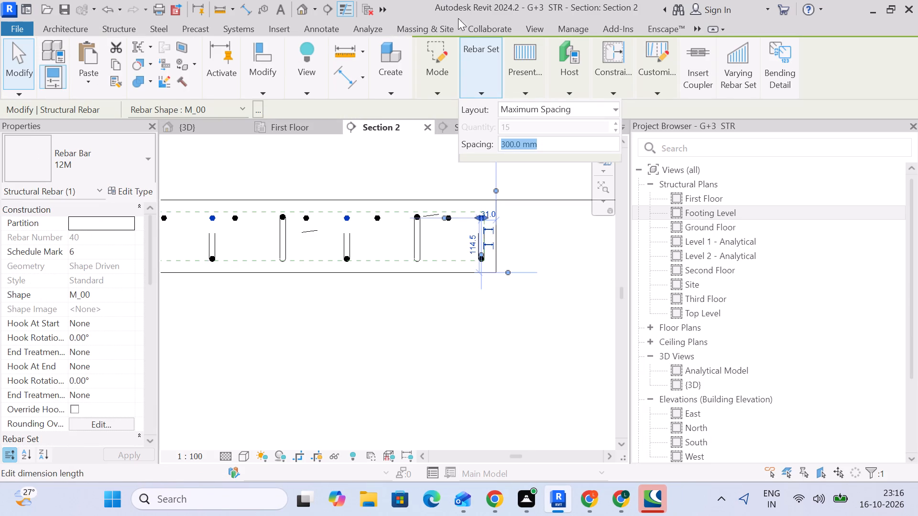
click(599, 333)
Select the straight top bar sets in Section 1 and Section 2 and check which bars near the free edge belong to each.
click(477, 225)
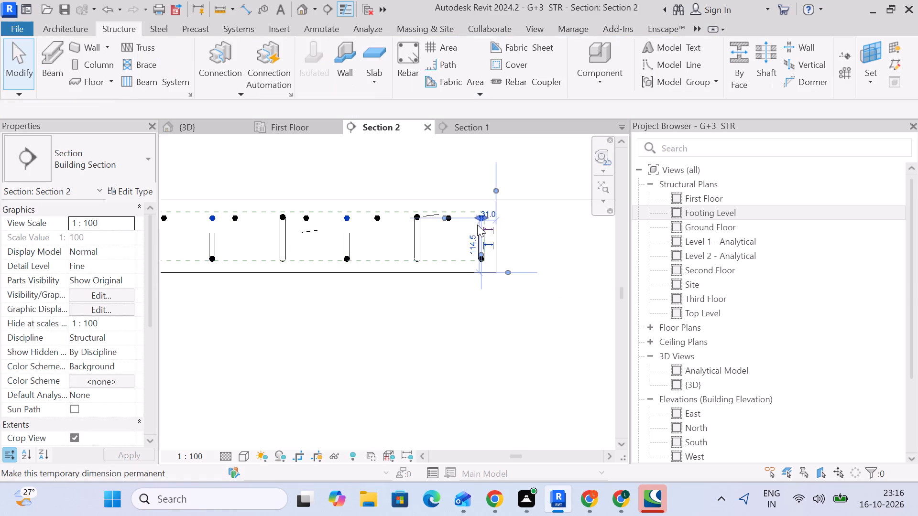
scroll(475, 221, up, 5)
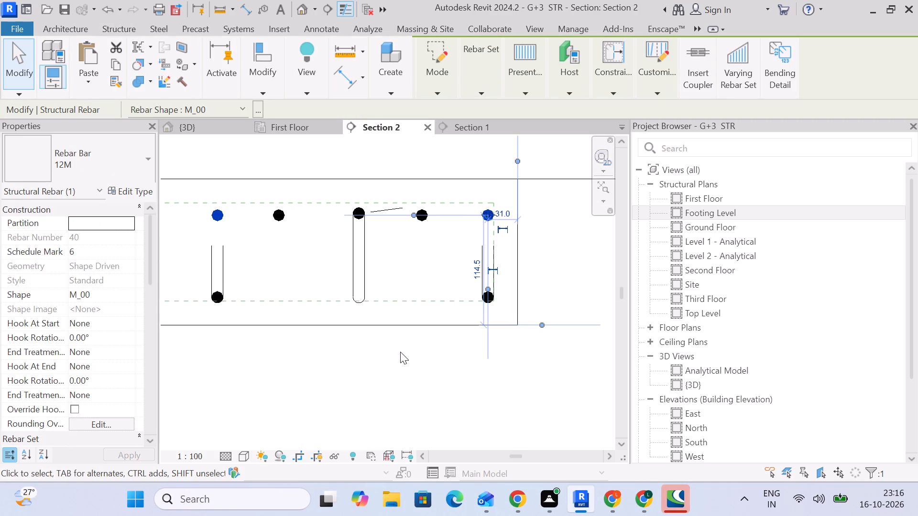
click(400, 352)
click(422, 224)
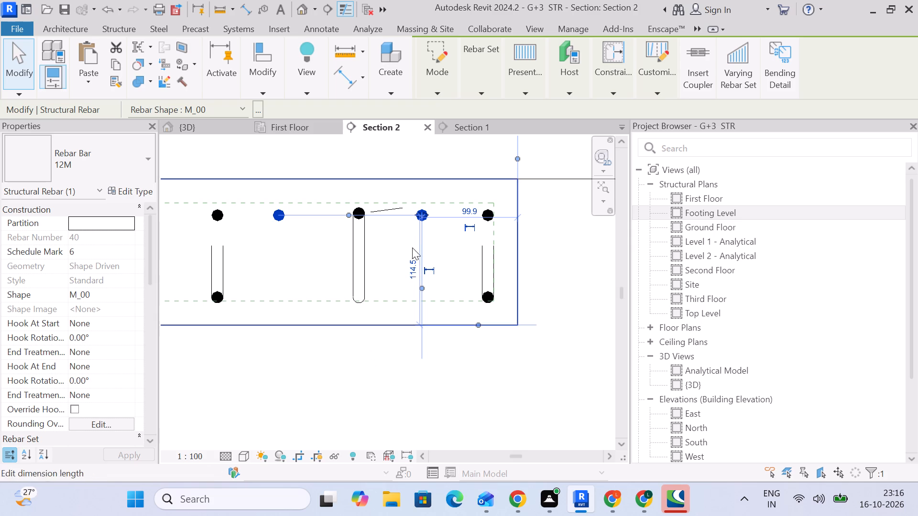
click(402, 353)
click(448, 131)
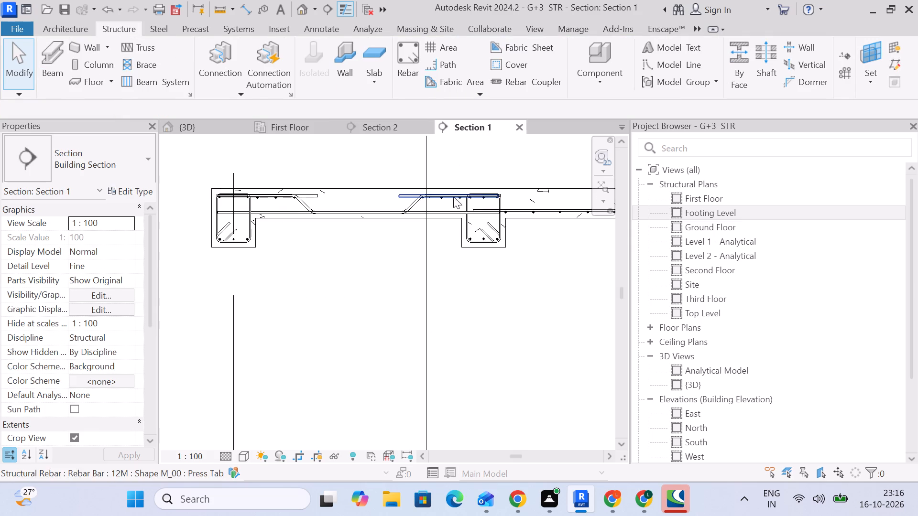
click(321, 198)
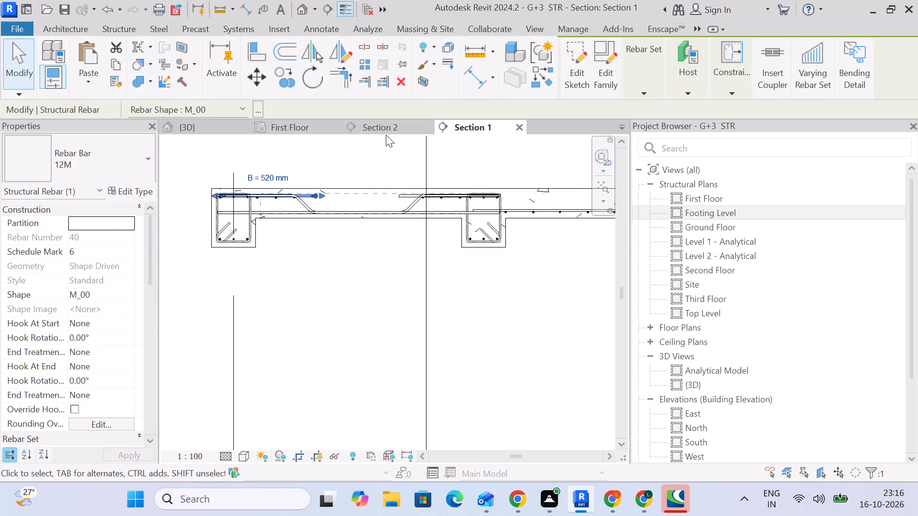
click(386, 135)
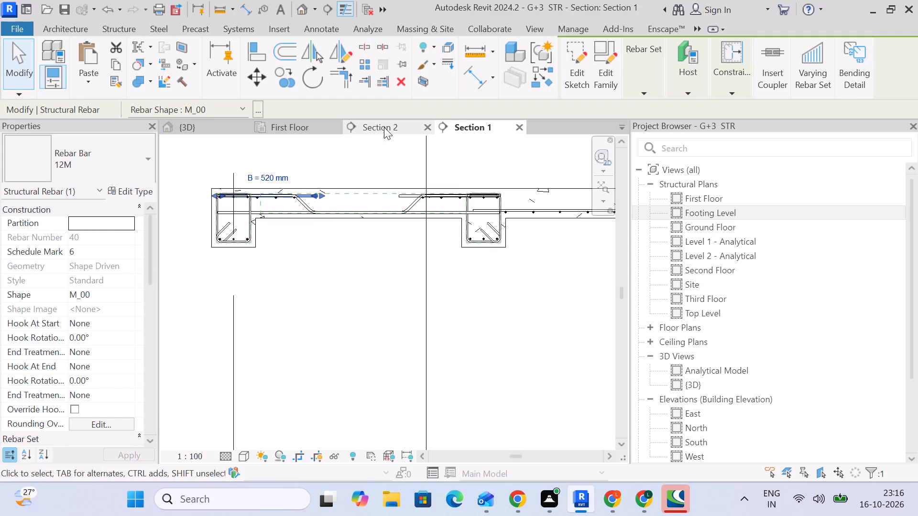
click(384, 127)
click(424, 367)
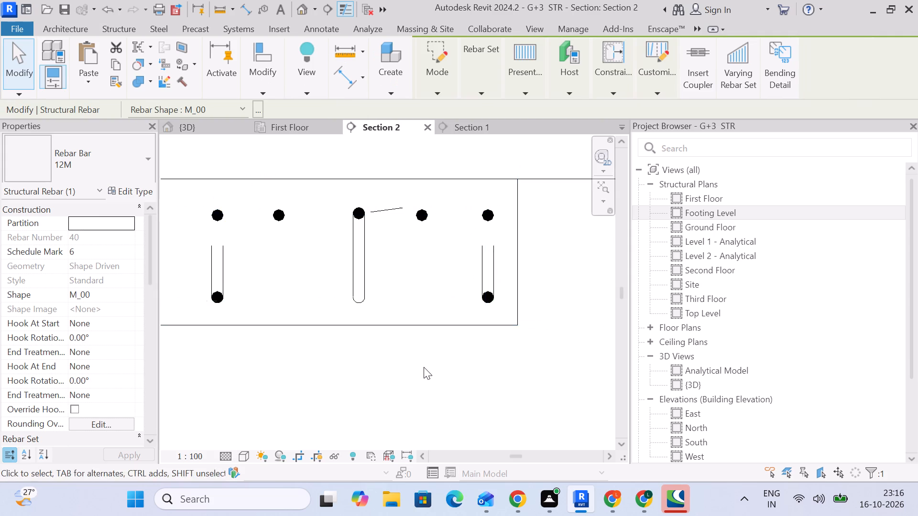
Select the mirrored straight top bar set in Section 1 and pull its free-edge end in Section 2 back to the last staggered cranked bar, about 166 mm from the edge.
click(466, 125)
click(407, 195)
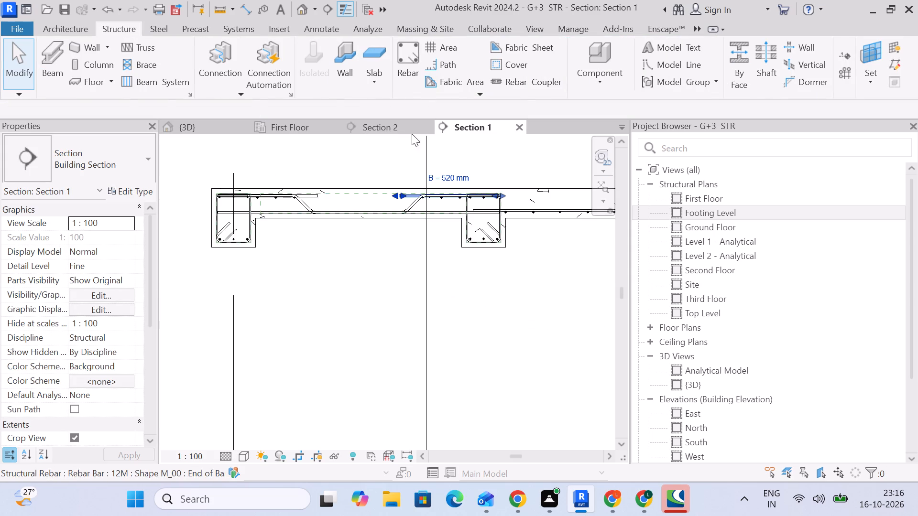
click(407, 122)
scroll(404, 208, up, 3)
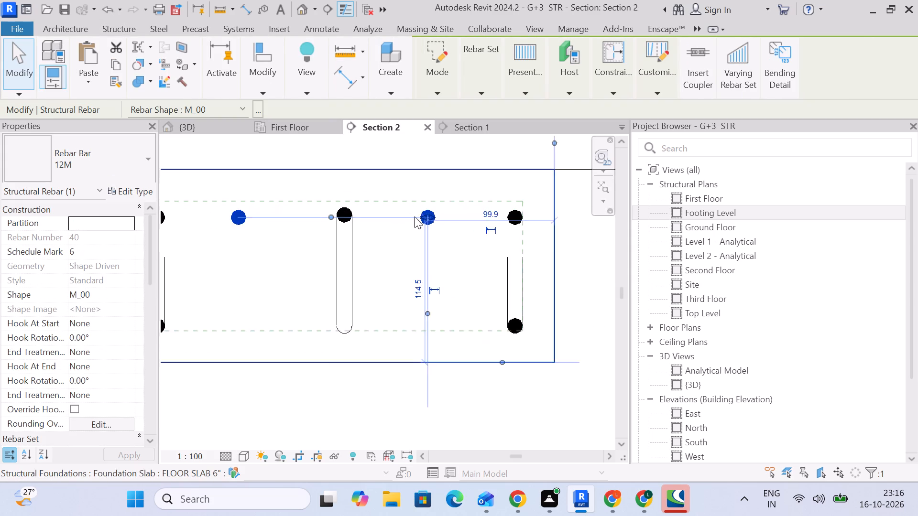
drag(431, 221, 334, 222)
scroll(314, 265, down, 4)
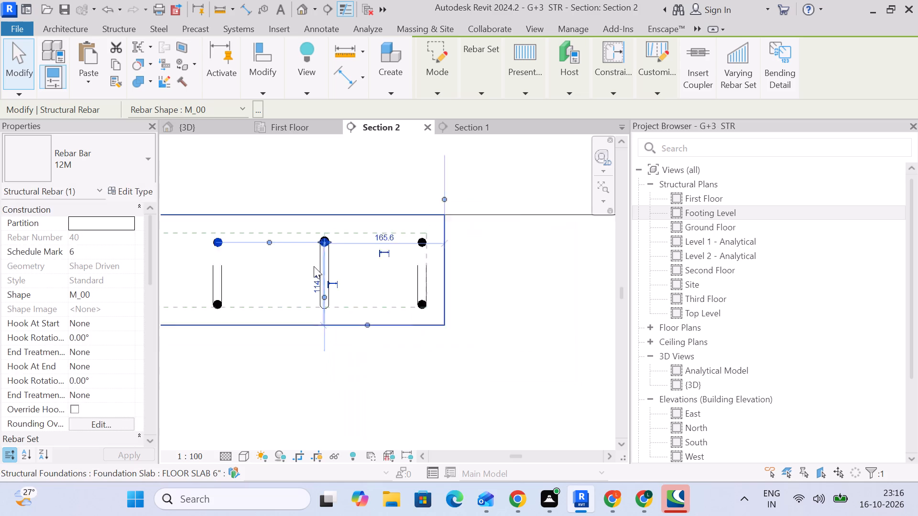
Shift the mirrored set's other end in Section 2 away from the cross beam, aligning it with the first staggered cranked bar past the beam.
scroll(314, 266, down, 6)
middle_drag(276, 293, 562, 252)
scroll(498, 266, down, 5)
middle_drag(324, 278, 494, 276)
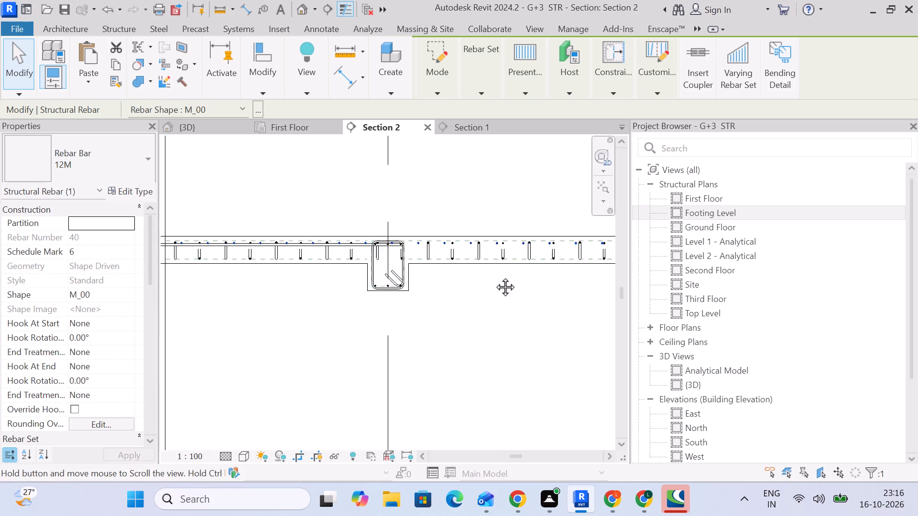
middle_drag(494, 276, 604, 279)
middle_drag(319, 279, 578, 277)
scroll(385, 237, up, 9)
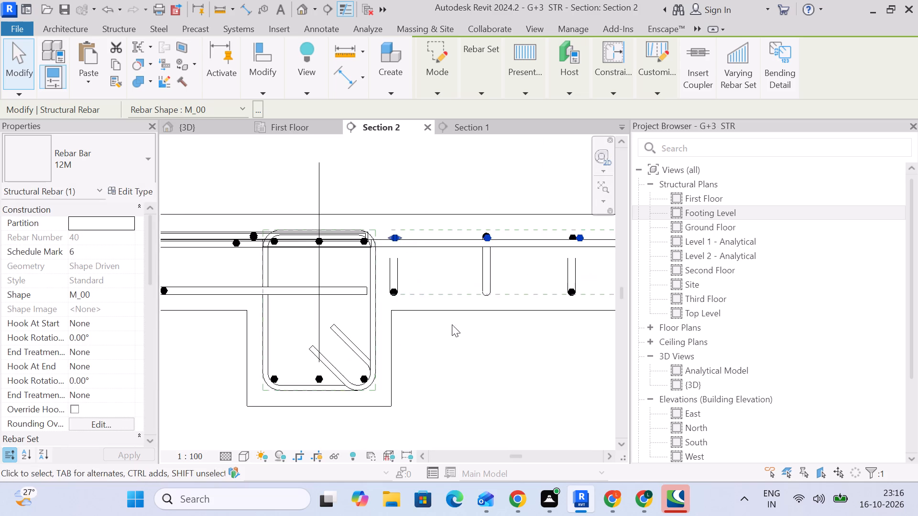
middle_drag(455, 328, 384, 342)
drag(328, 248, 418, 250)
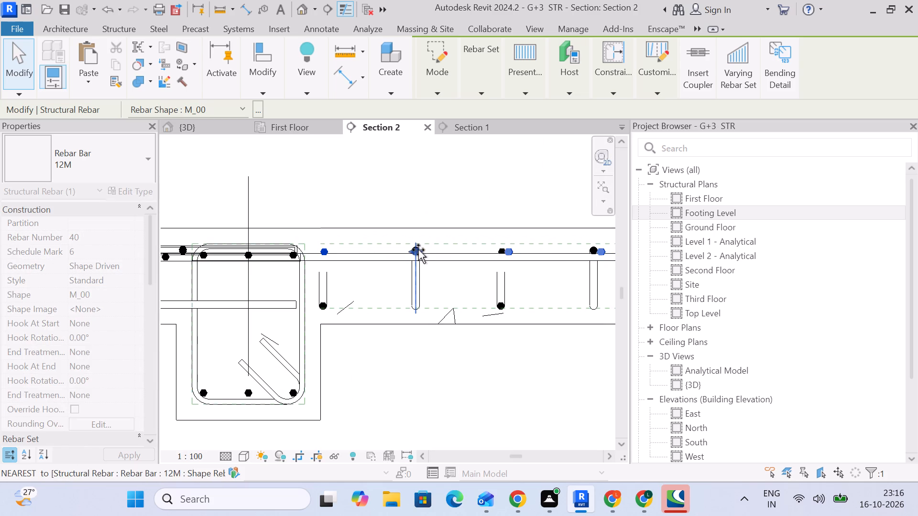
drag(418, 250, 418, 250)
Set the mirrored straight top bar set's maximum spacing to 300 mm.
scroll(451, 317, down, 5)
middle_drag(450, 325, 325, 253)
scroll(378, 265, down, 2)
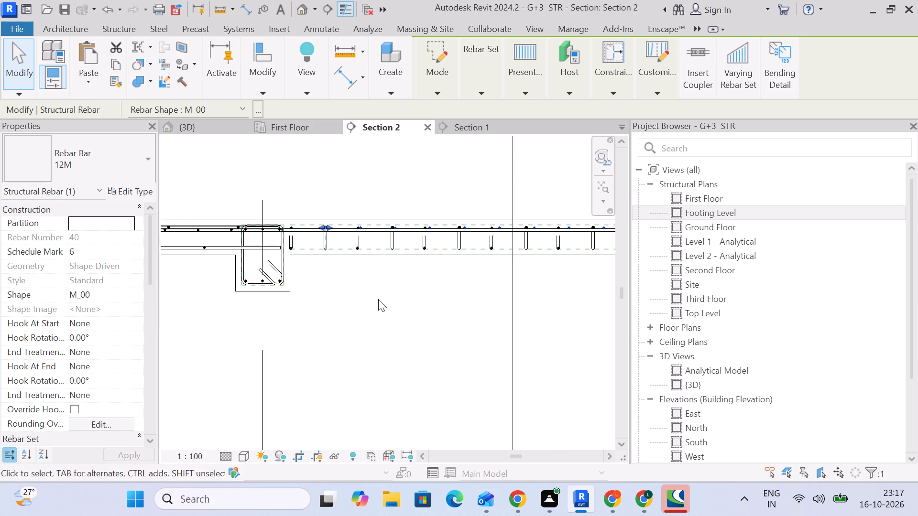
scroll(364, 224, up, 10)
scroll(370, 251, down, 4)
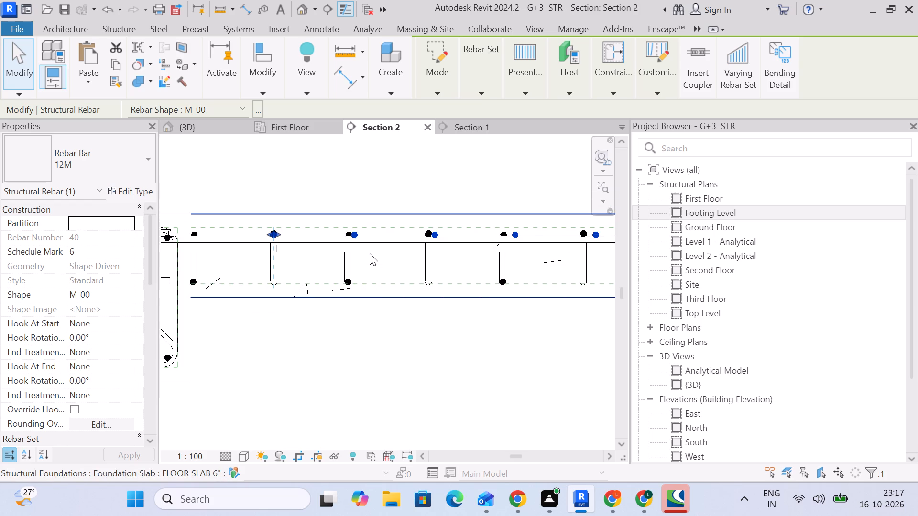
click(476, 91)
click(561, 145)
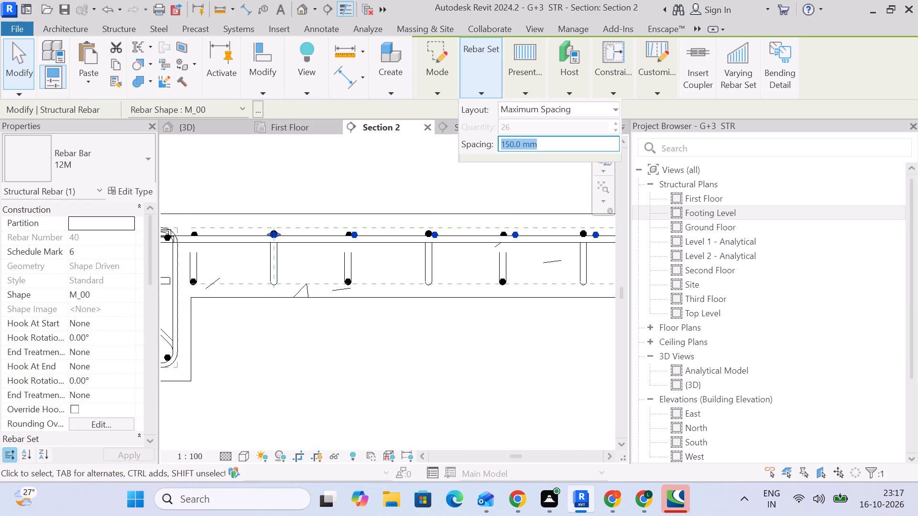
key(3)
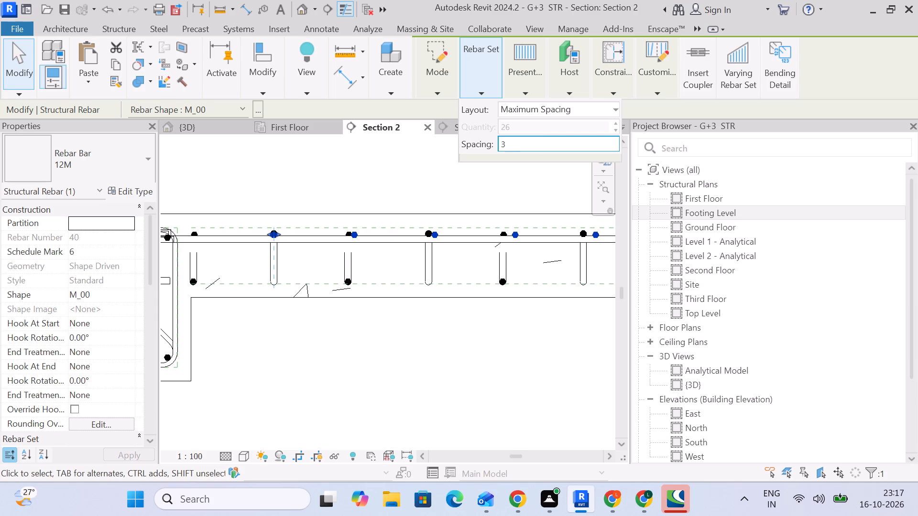
text(00)
key(Return)
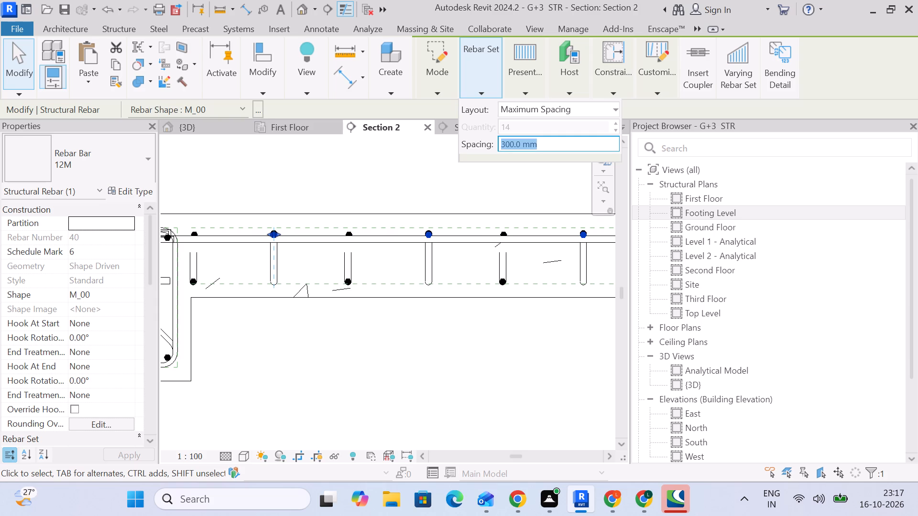
click(352, 371)
On the First Floor plan, move the Section 2 line toward mid-bay and shorten its far clip to within the bay, reviewing the bars in Section 2.
scroll(358, 368, down, 3)
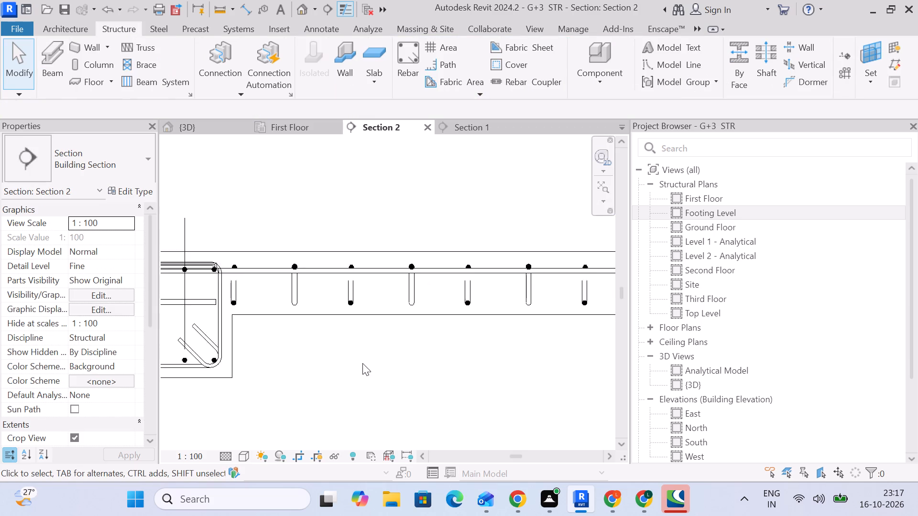
scroll(362, 363, down, 2)
middle_drag(462, 348, 419, 290)
scroll(417, 287, down, 3)
middle_drag(417, 287, 371, 269)
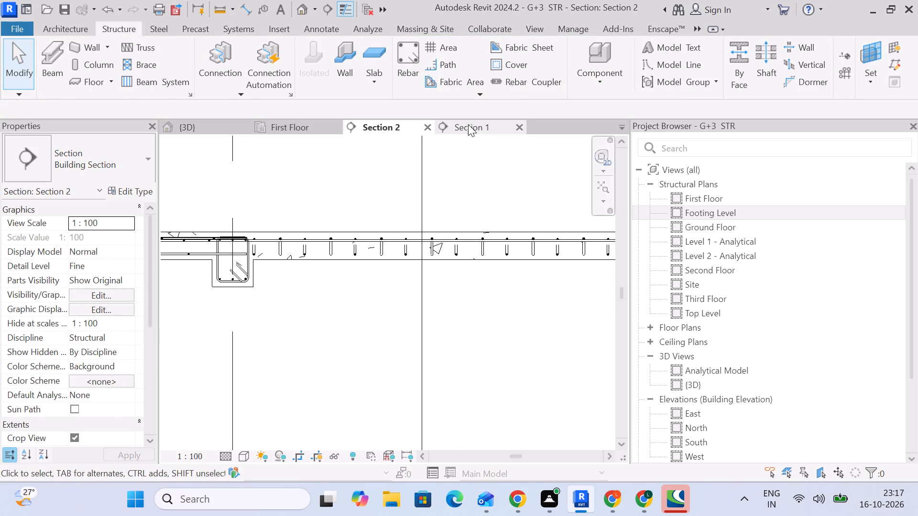
click(315, 125)
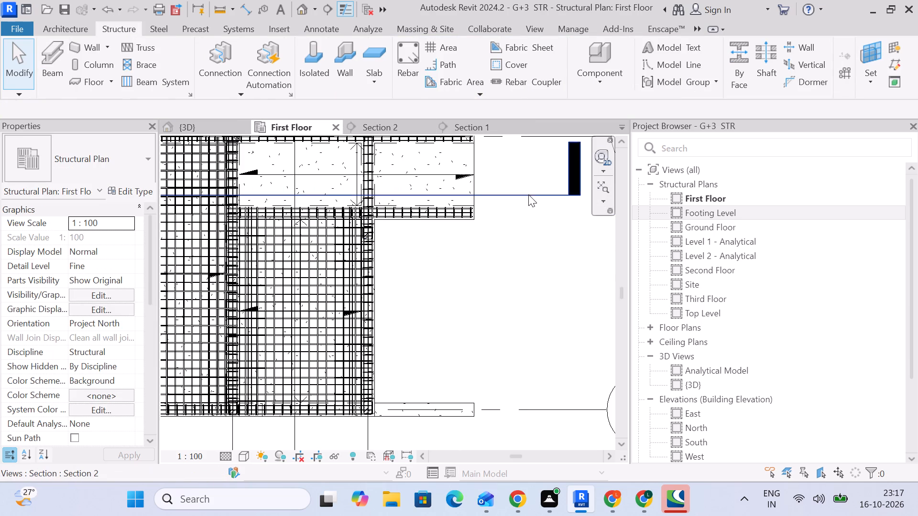
click(528, 194)
drag(519, 192, 520, 172)
scroll(520, 198, down, 4)
middle_drag(521, 205, 525, 232)
scroll(435, 188, up, 4)
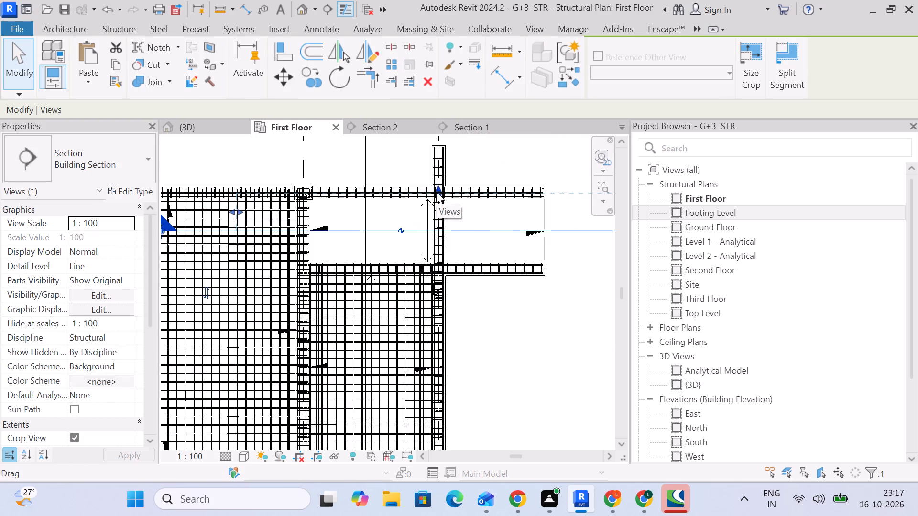
drag(436, 192, 444, 218)
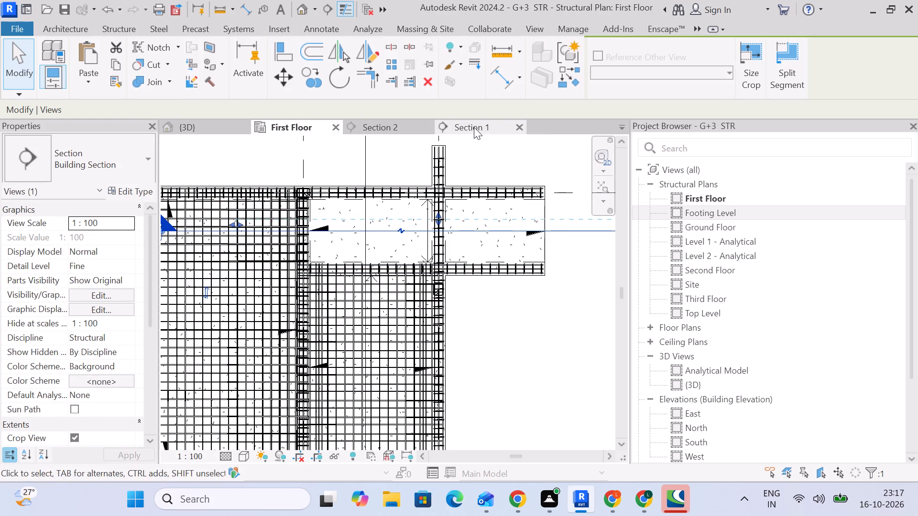
click(474, 127)
click(394, 130)
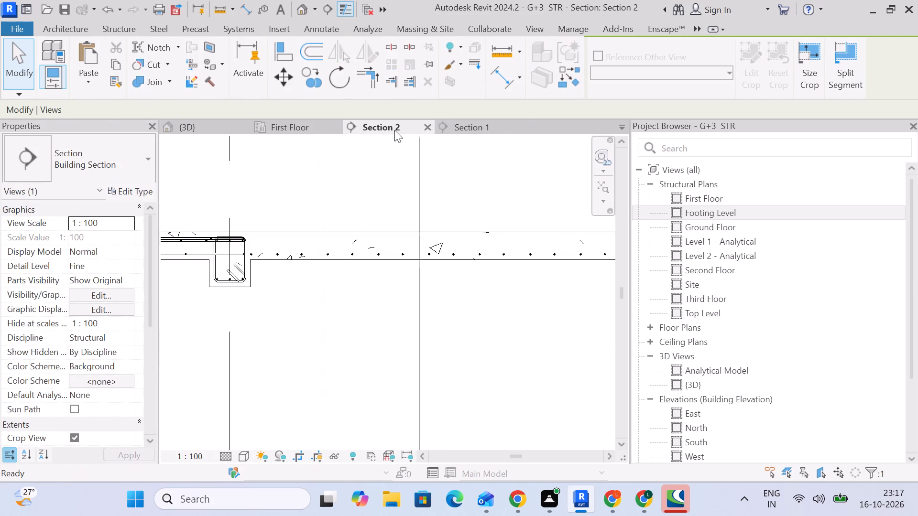
scroll(508, 273, down, 4)
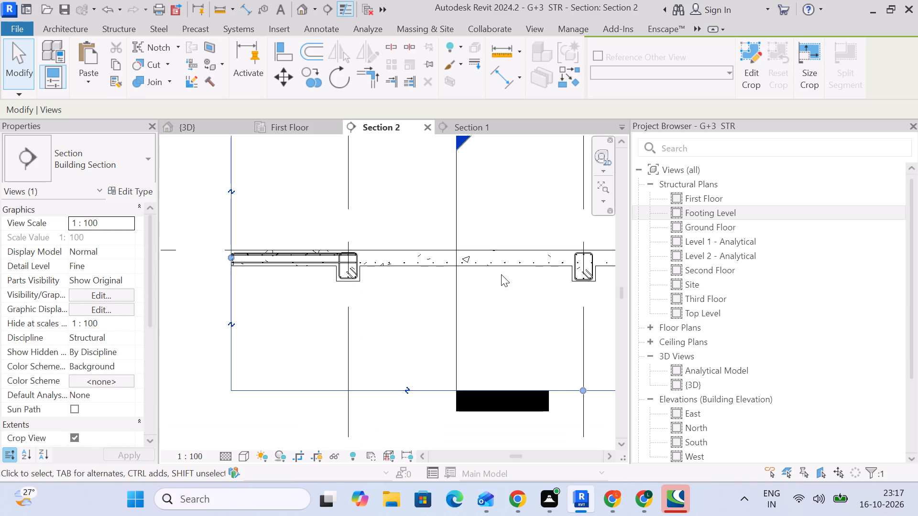
Examine the slab bar layout across the bays in Section 2, and compare it with the cranked and straight bars in Section 1.
scroll(377, 276, up, 4)
scroll(334, 253, up, 4)
middle_drag(461, 316, 319, 303)
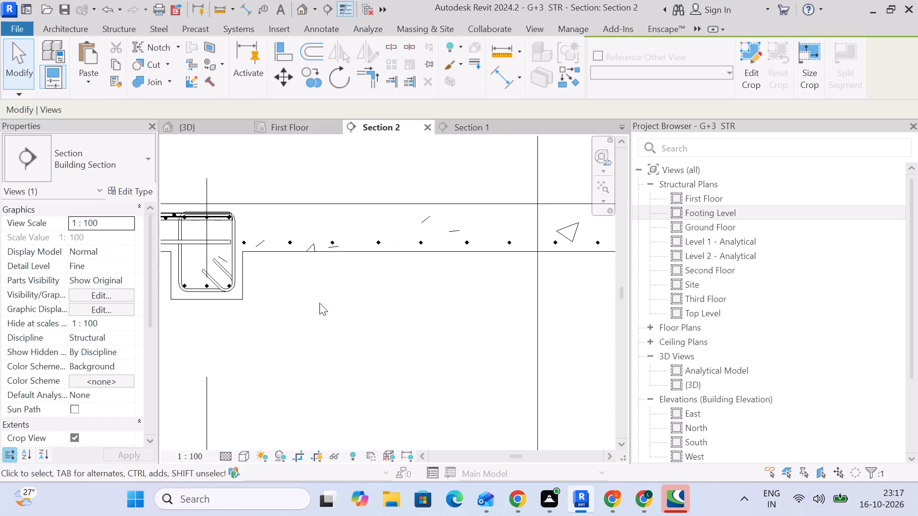
scroll(320, 303, down, 5)
middle_drag(464, 318, 340, 298)
scroll(360, 297, down, 5)
middle_drag(480, 299, 475, 299)
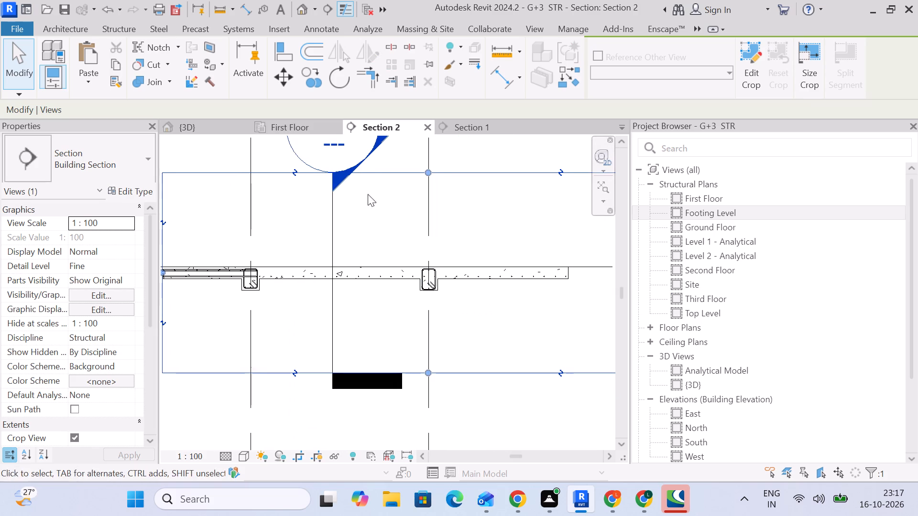
click(457, 124)
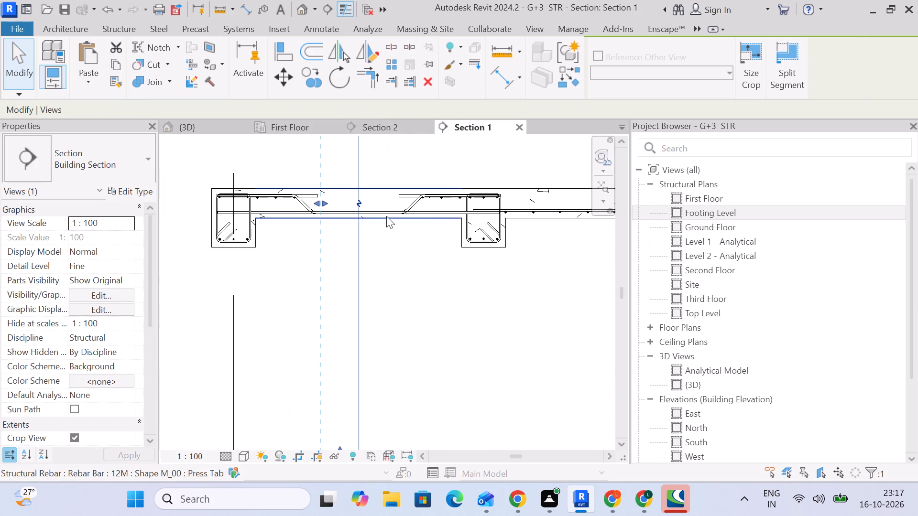
click(401, 258)
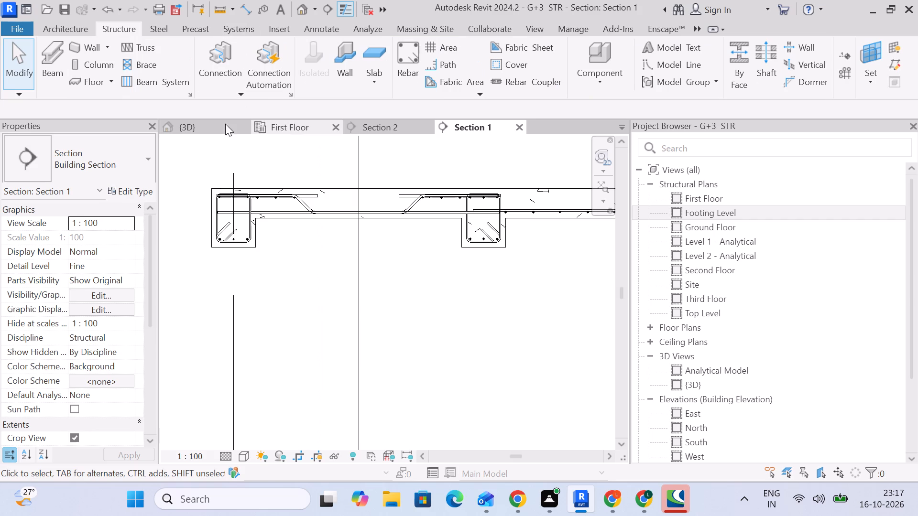
In the 3D view, select only the structural rebar around the first floor end bay and show it unobscured in {3D}, Analytical Model and the Second Floor ceiling plan.
click(205, 124)
scroll(446, 277, up, 3)
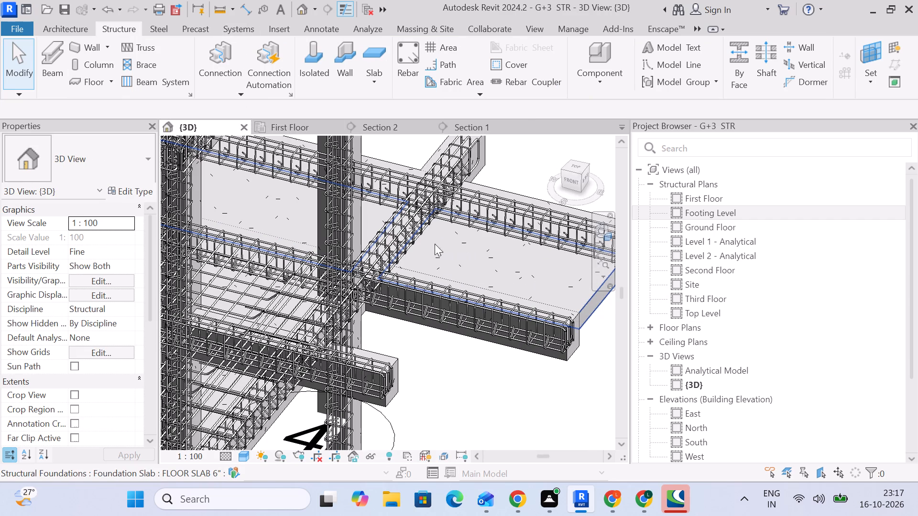
scroll(425, 257, down, 4)
middle_drag(466, 265, 415, 284)
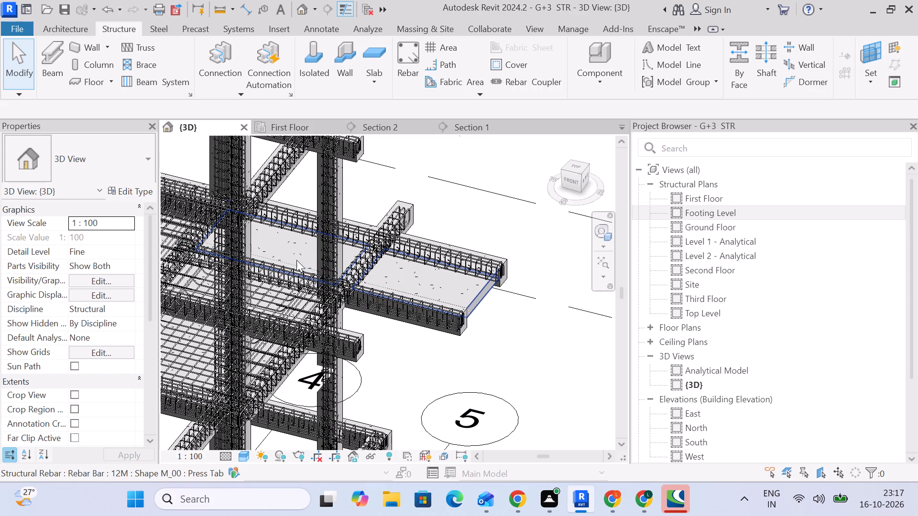
scroll(278, 240, down, 4)
drag(416, 307, 357, 229)
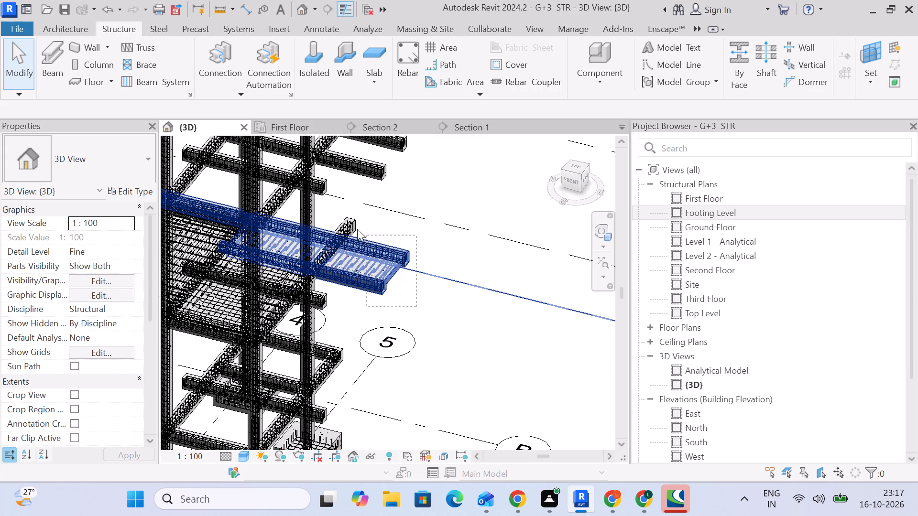
drag(357, 229, 264, 189)
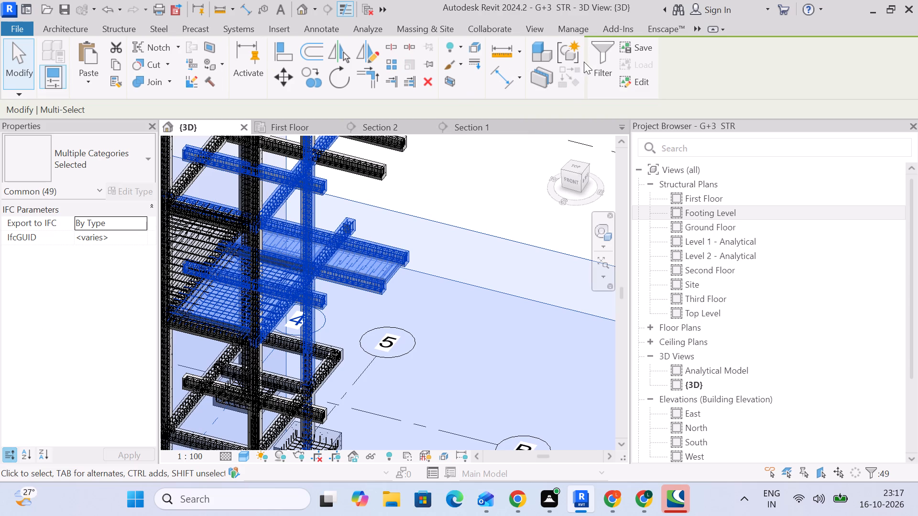
click(593, 56)
click(516, 177)
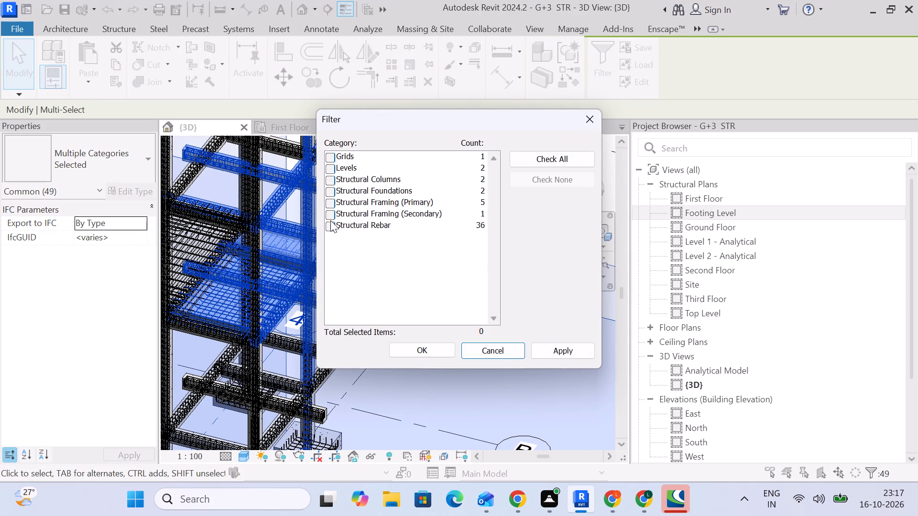
click(330, 220)
click(401, 347)
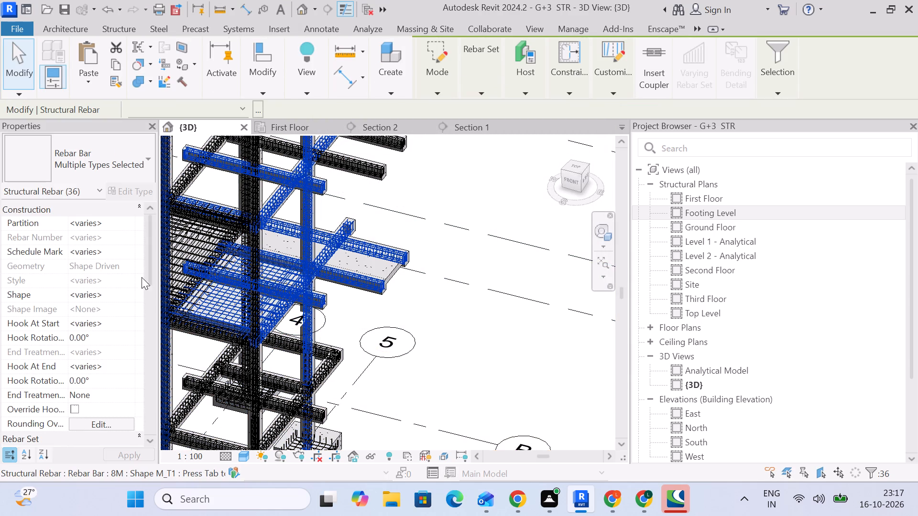
scroll(102, 313, down, 4)
click(101, 352)
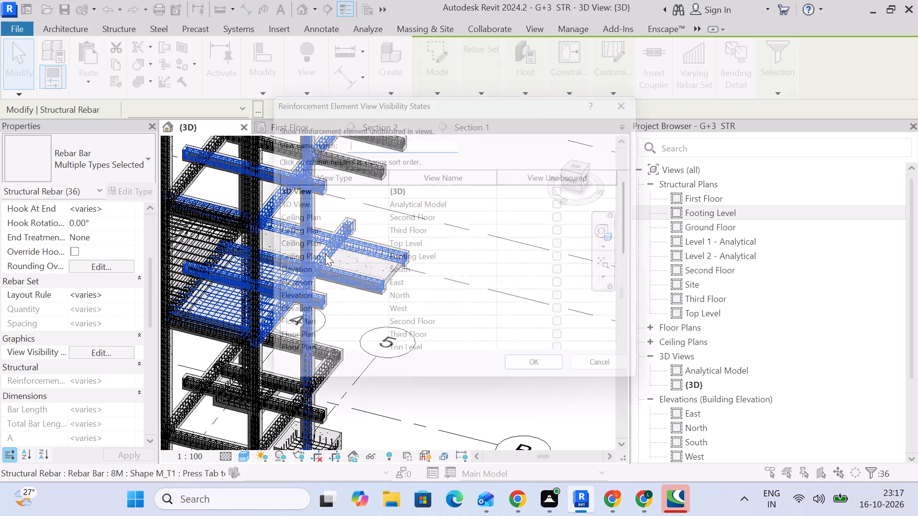
click(569, 186)
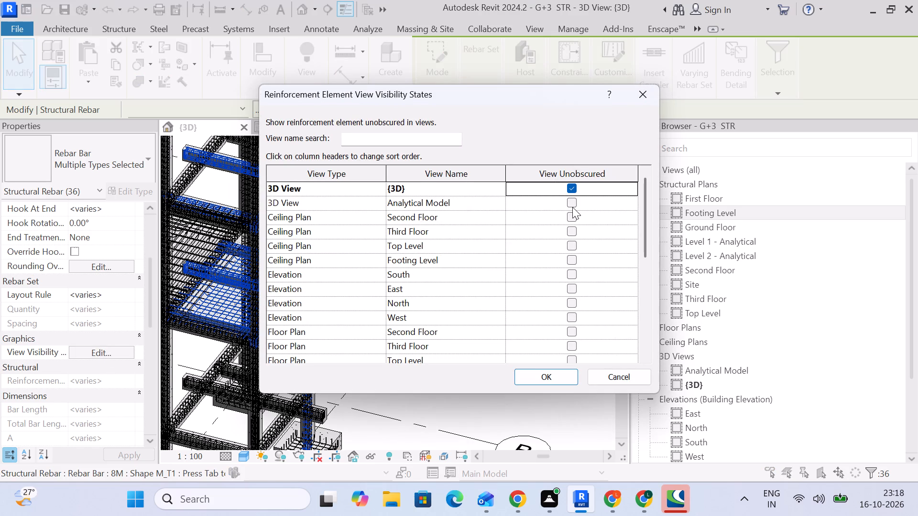
click(572, 202)
click(573, 217)
click(543, 376)
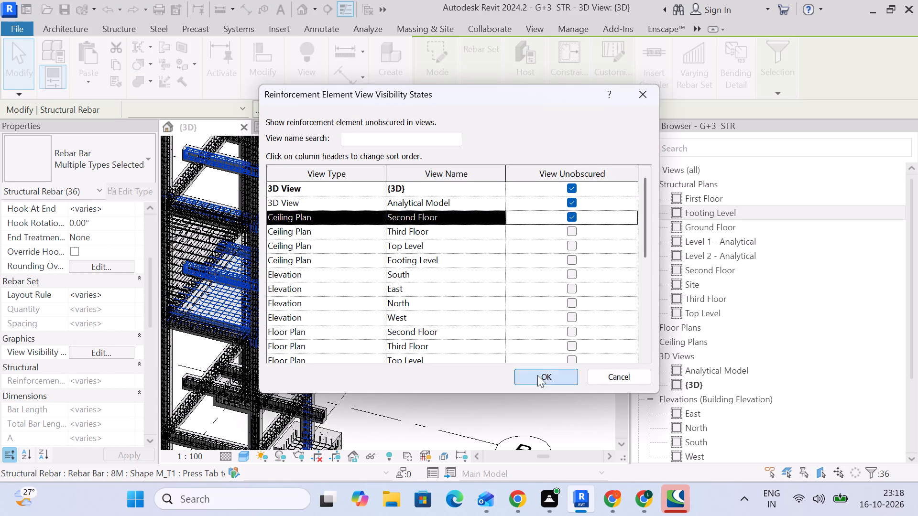
click(475, 375)
Stretch the three-bar straight 12M set along the slab's front beam past the cross beam to near the slab's free edge.
scroll(378, 259, up, 7)
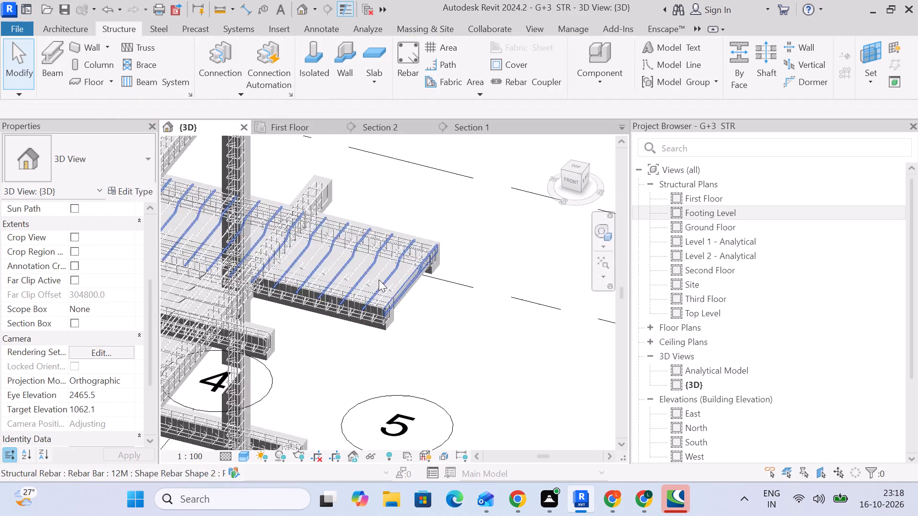
scroll(379, 279, up, 2)
middle_drag(474, 326, 554, 345)
scroll(514, 291, up, 3)
scroll(526, 323, down, 4)
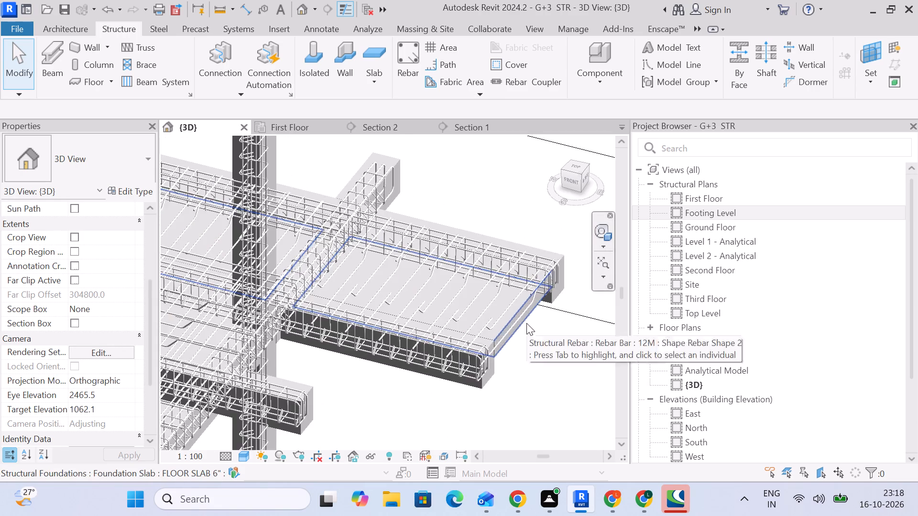
scroll(420, 346, up, 3)
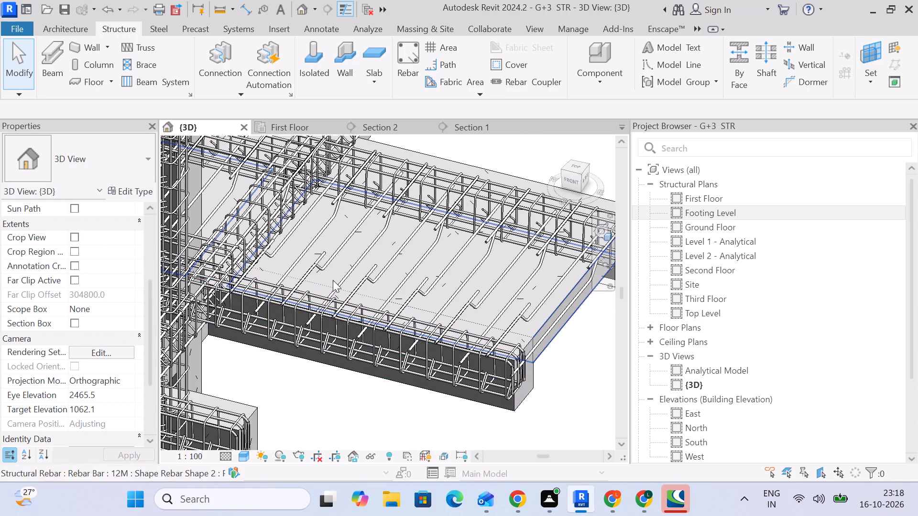
middle_drag(333, 280, 425, 301)
click(220, 247)
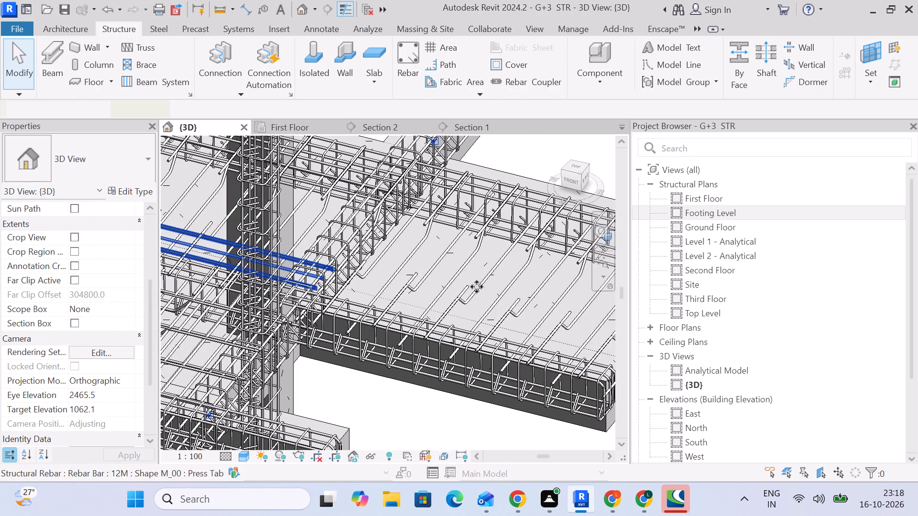
scroll(477, 287, down, 2)
drag(370, 274, 561, 315)
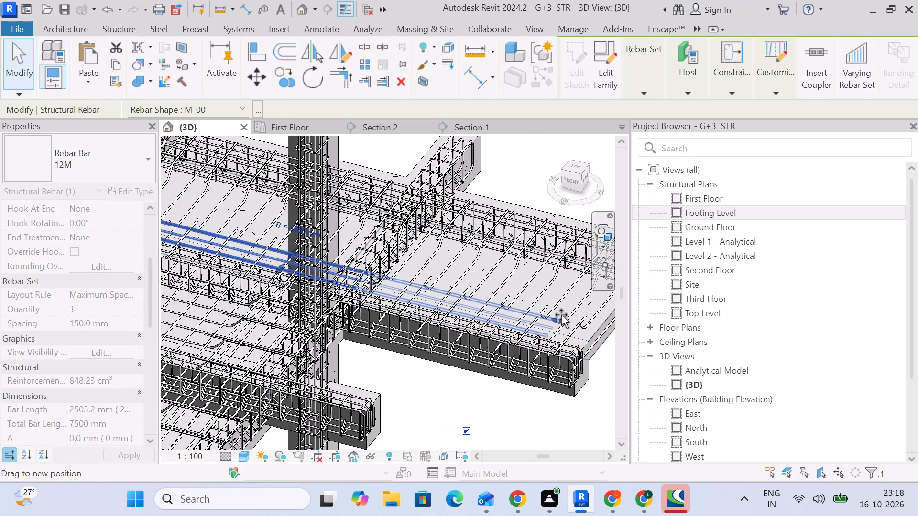
drag(561, 315, 592, 326)
middle_drag(553, 392, 498, 427)
drag(524, 207, 518, 208)
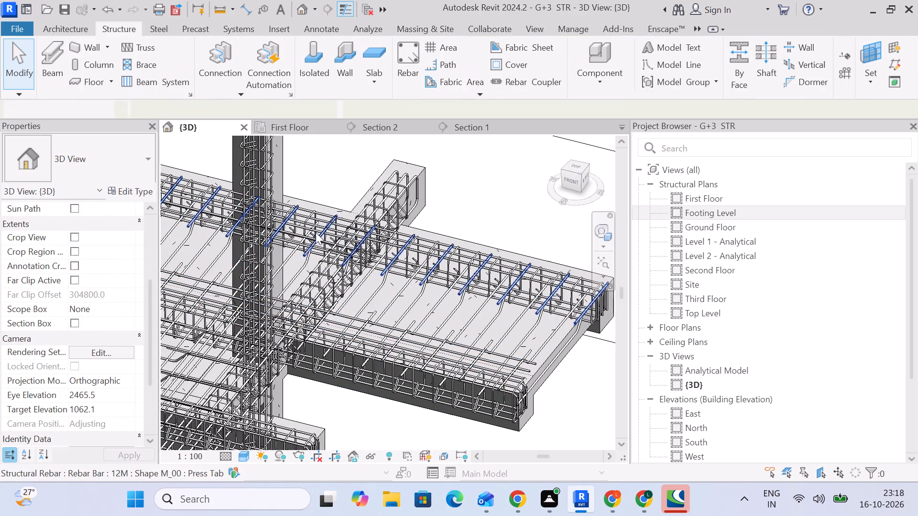
Stretch the matching three-bar straight 12M set along the rear beam past the cross beam to near the free edge, about 4140 mm long.
click(298, 235)
click(328, 160)
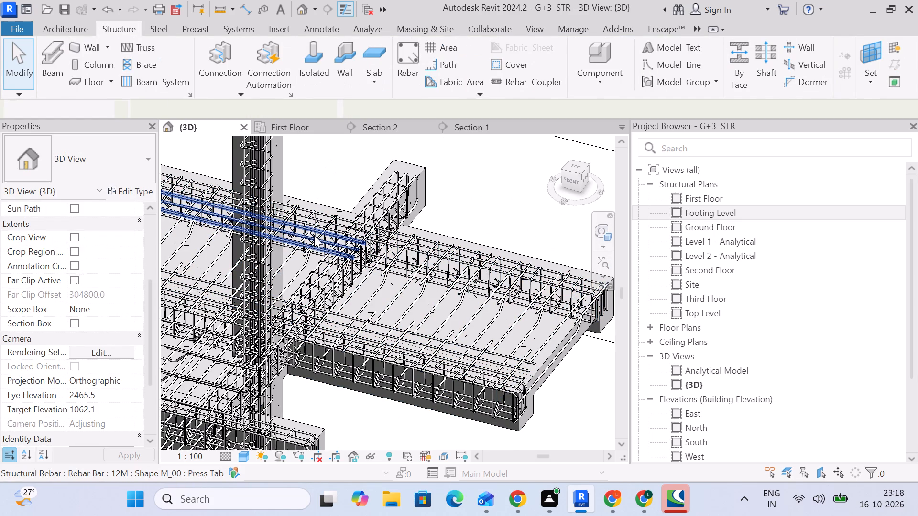
click(303, 237)
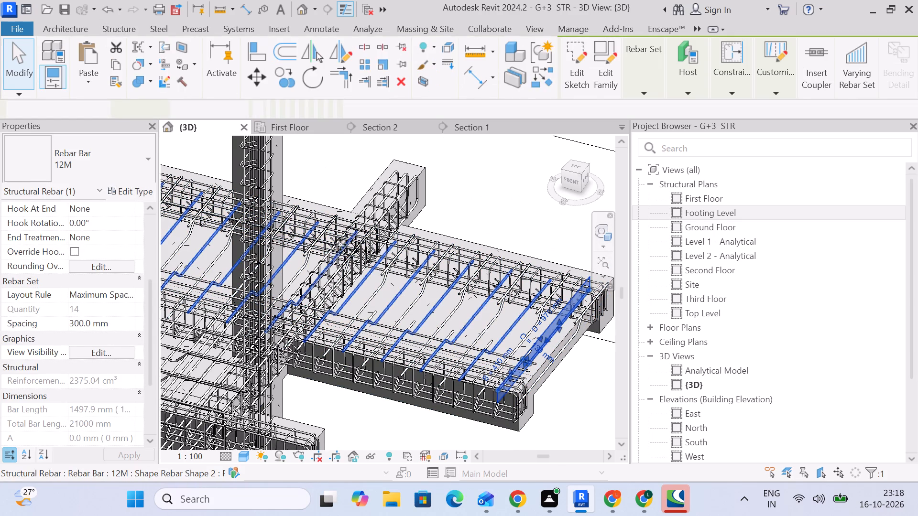
scroll(340, 245, up, 3)
middle_drag(412, 291, 328, 271)
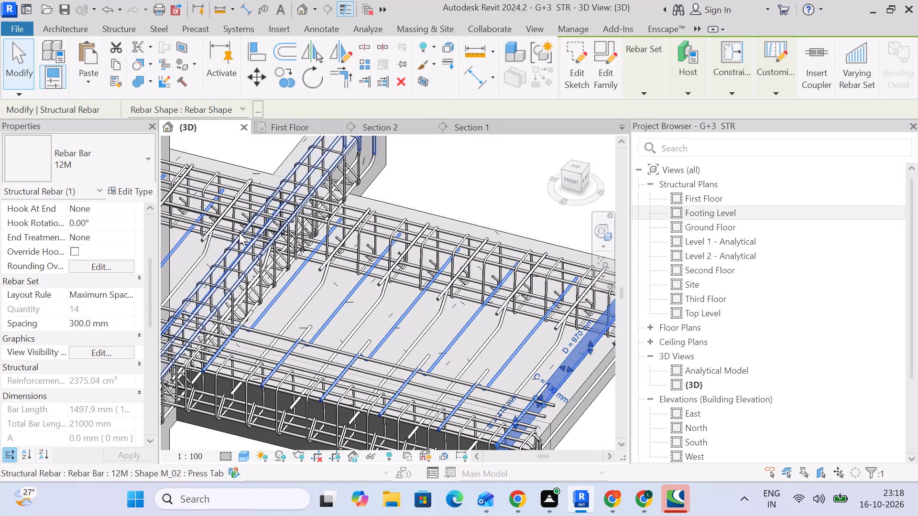
click(231, 225)
drag(279, 240, 328, 252)
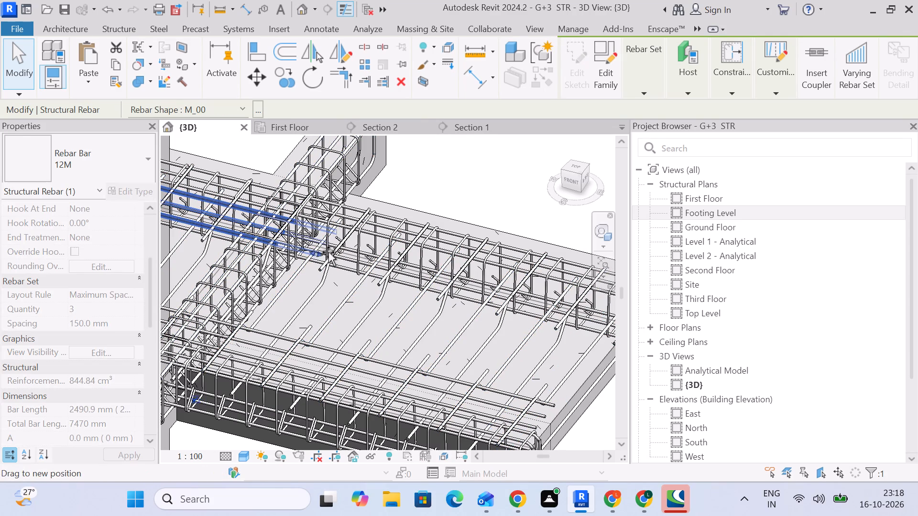
drag(328, 252, 563, 329)
middle_drag(566, 338, 375, 312)
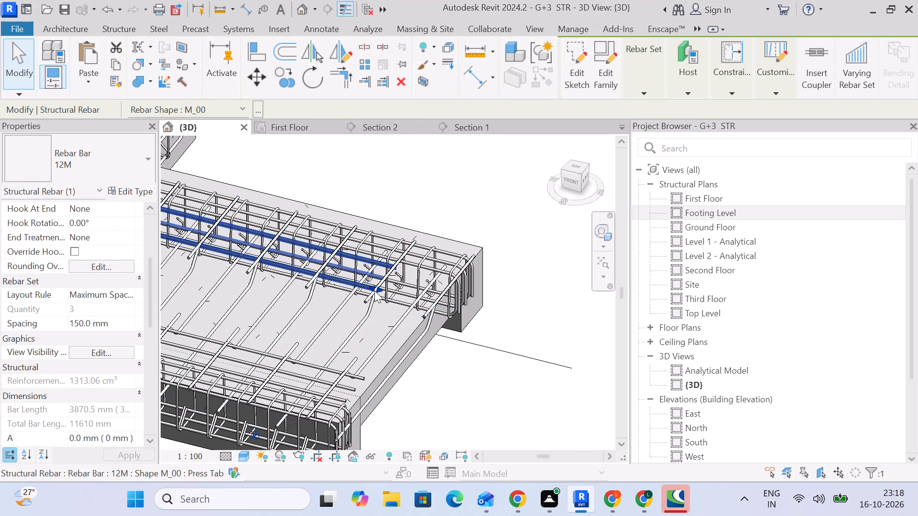
drag(375, 290, 431, 306)
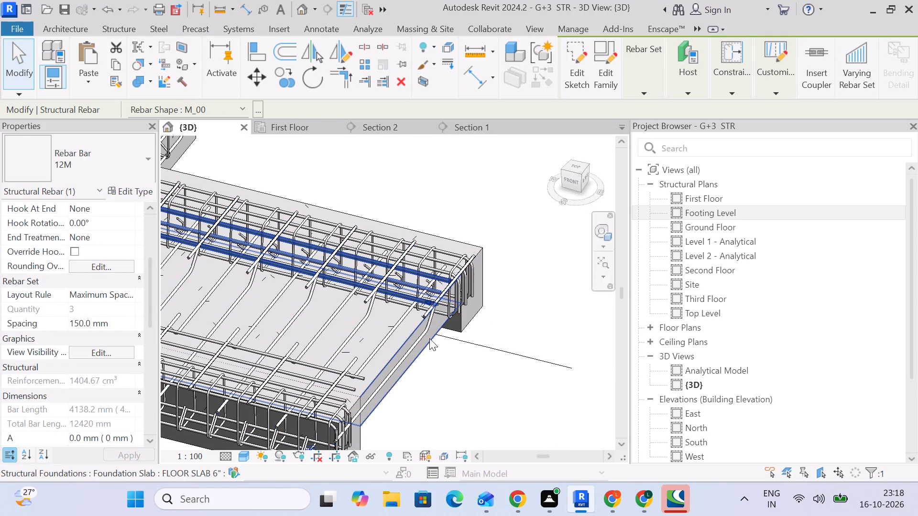
drag(431, 300, 426, 302)
click(437, 353)
Place a single straight 12M bar of shape M_00, about 2480 mm long, in the slab bay between the two beams in Section 2.
scroll(431, 357, down, 4)
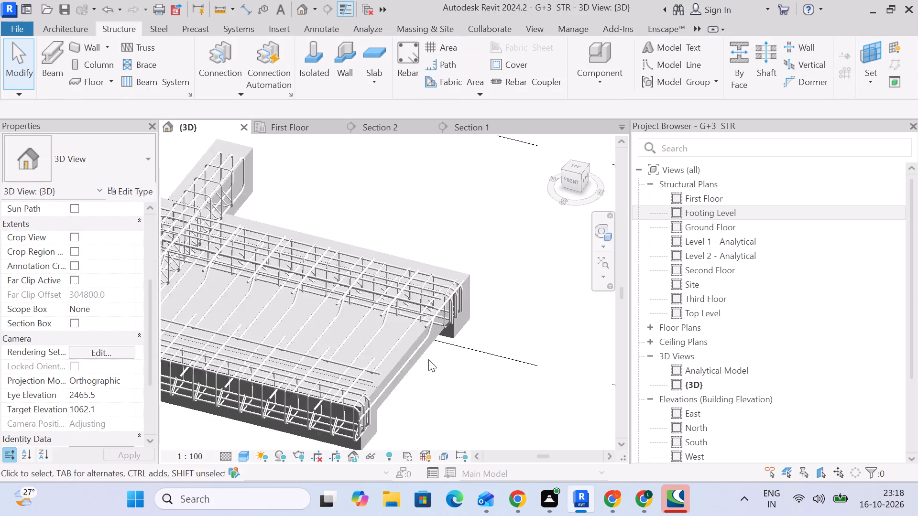
middle_drag(255, 343, 532, 287)
scroll(421, 237, up, 3)
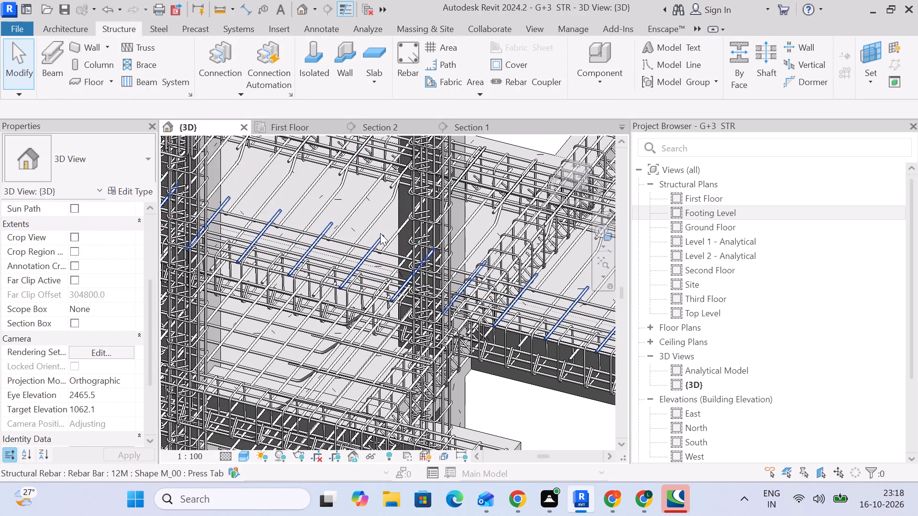
scroll(393, 238, down, 4)
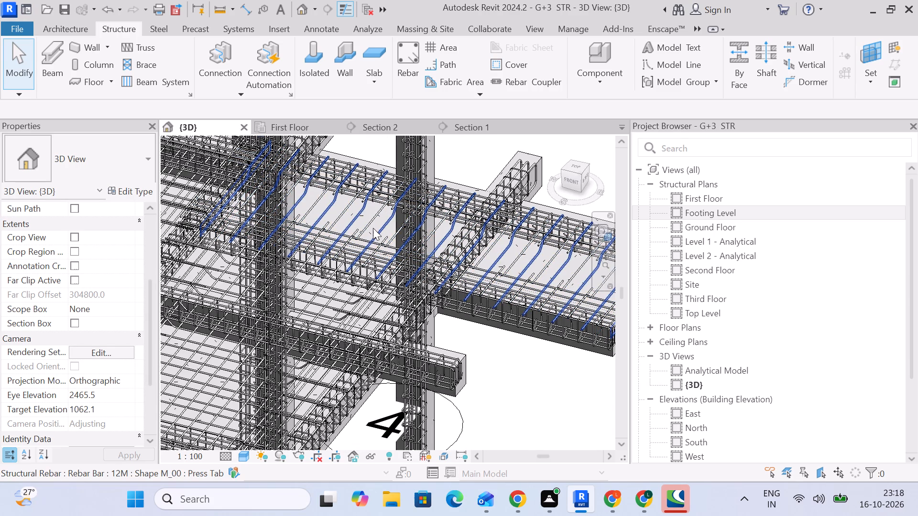
click(480, 129)
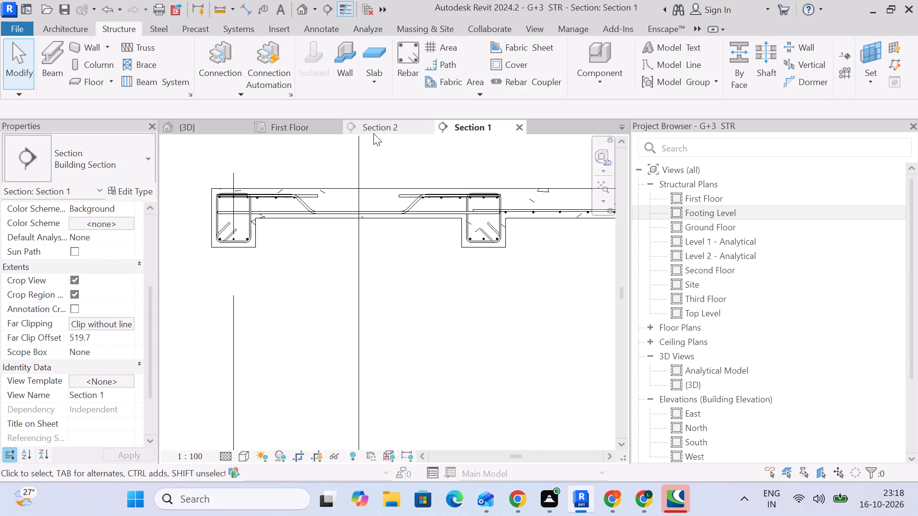
click(373, 133)
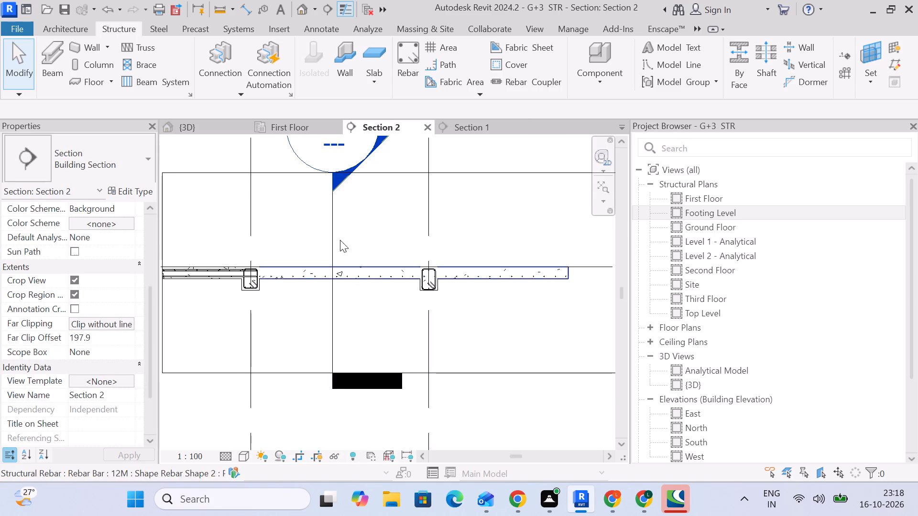
click(412, 53)
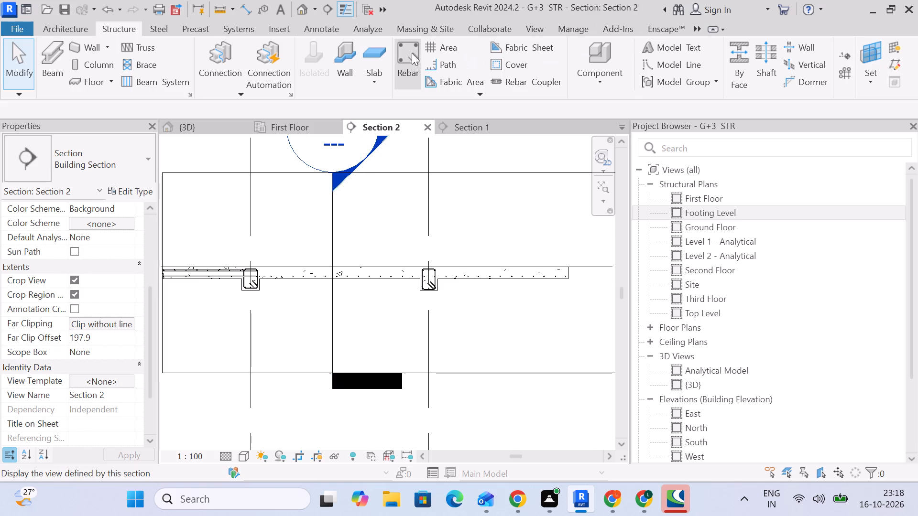
click(576, 127)
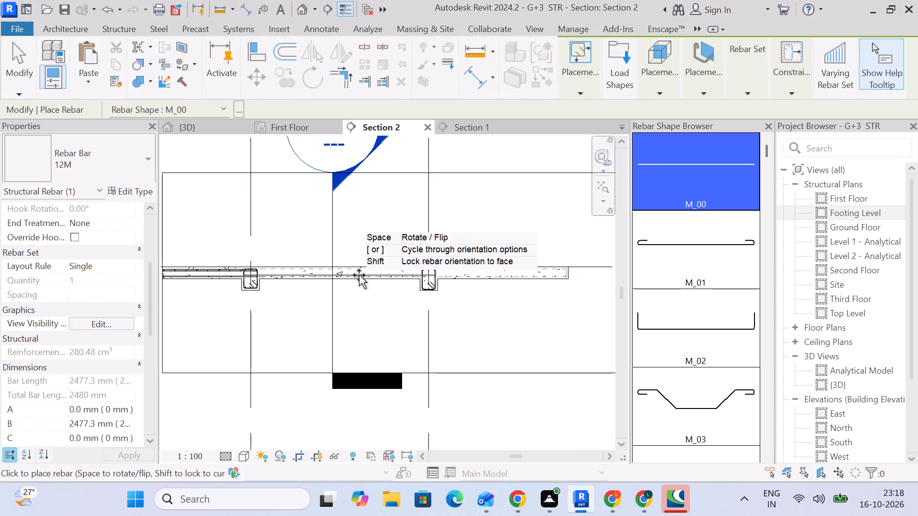
click(361, 275)
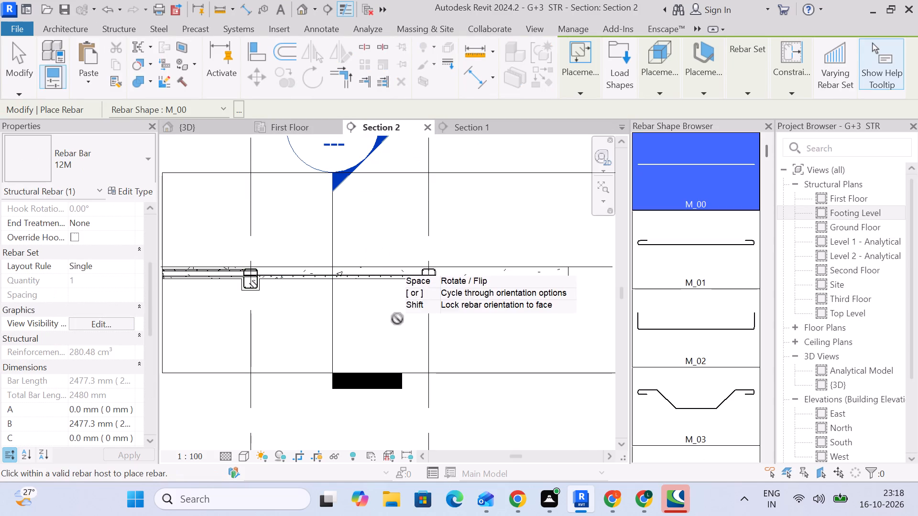
click(5, 58)
Stretch the newly placed straight 12M bar in Section 2 past the cross beam to near the slab's free edge, about 4140 mm long.
scroll(364, 288, up, 5)
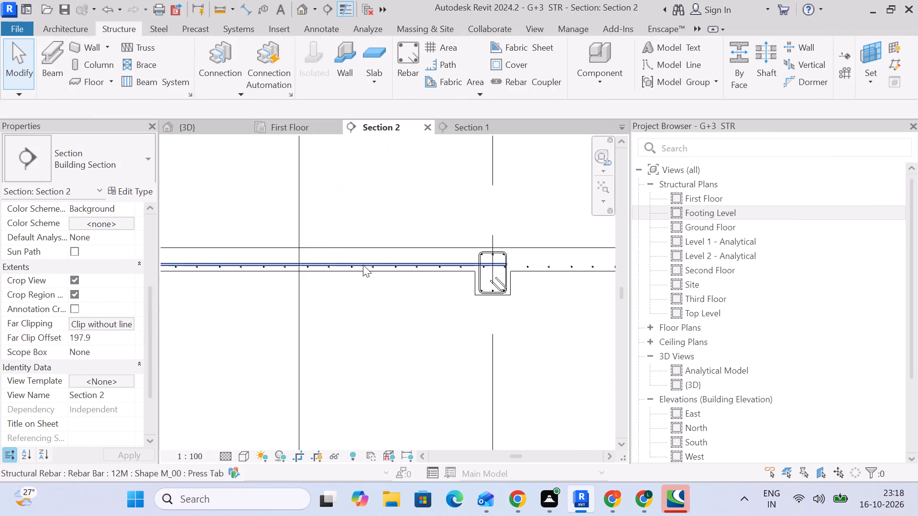
scroll(363, 265, up, 3)
click(363, 263)
click(96, 169)
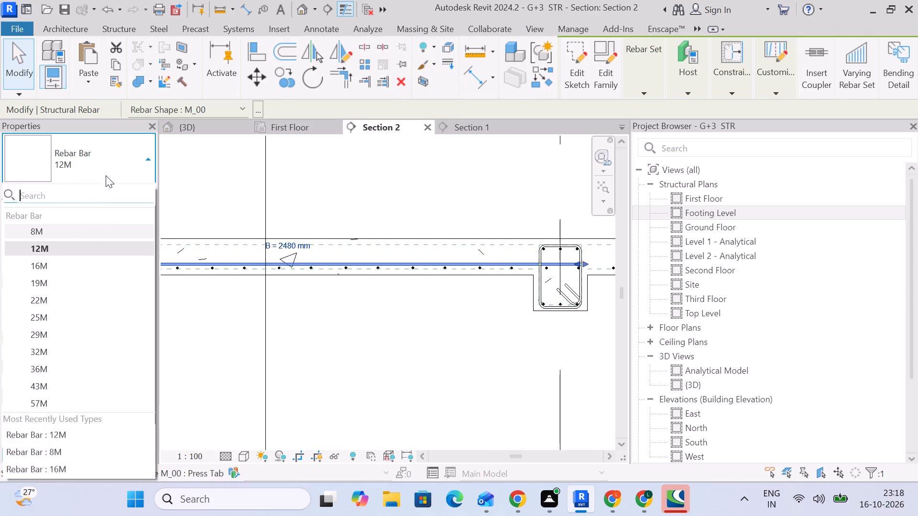
click(105, 161)
scroll(485, 263, down, 3)
middle_drag(485, 275, 195, 280)
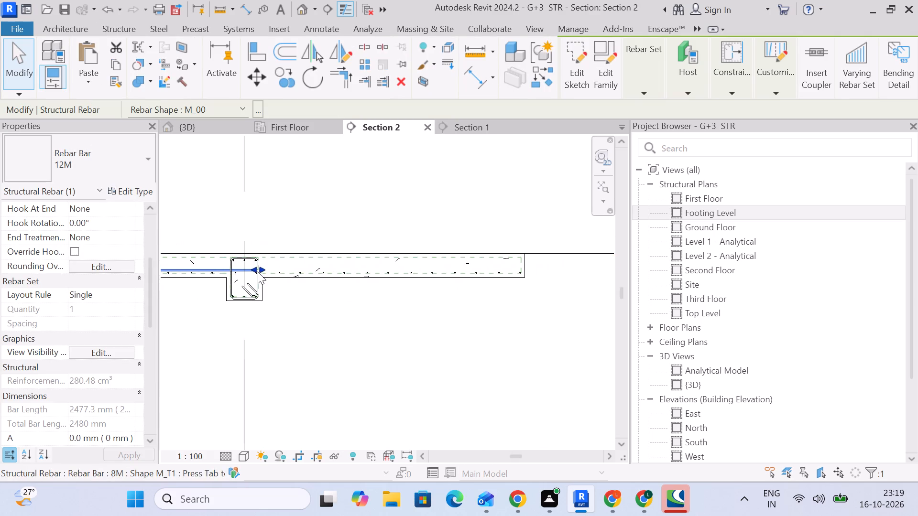
drag(258, 272, 517, 272)
Set the stretched 12M bar's layout to Maximum Spacing with a spacing of 150 mm.
drag(634, 82, 636, 88)
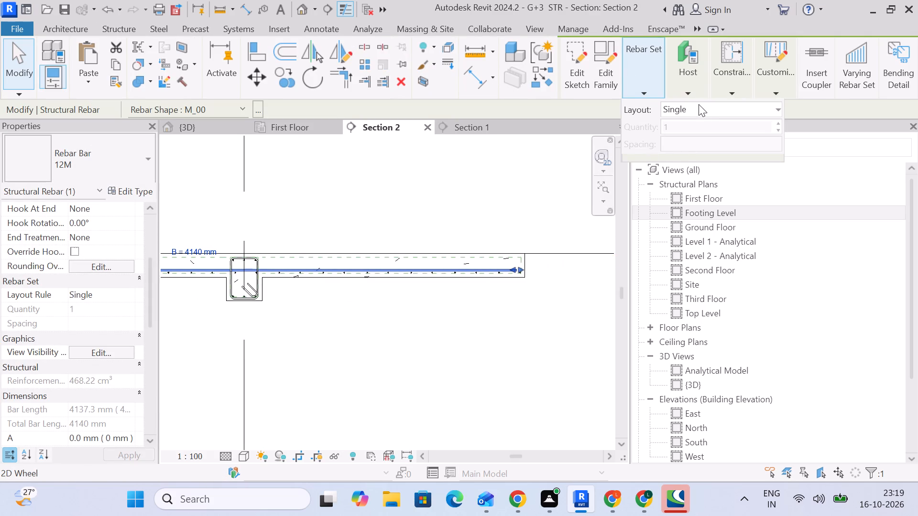
click(699, 105)
click(702, 158)
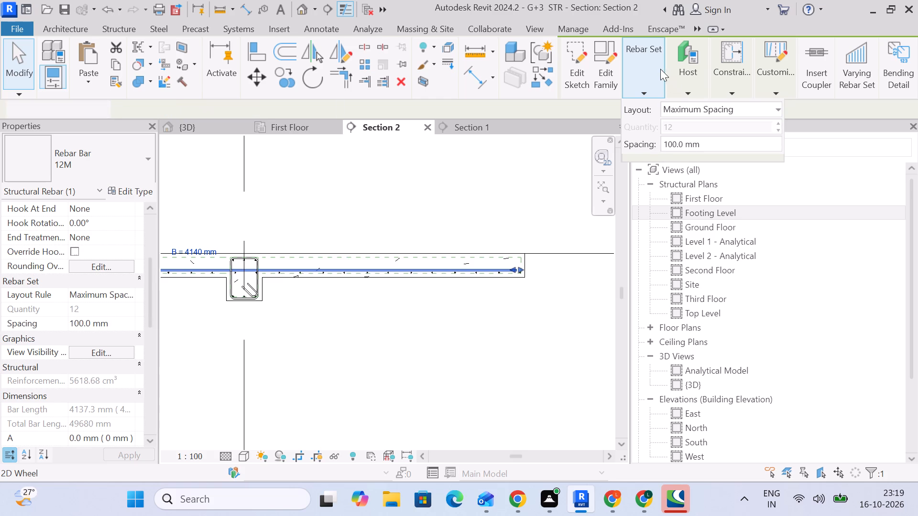
click(704, 145)
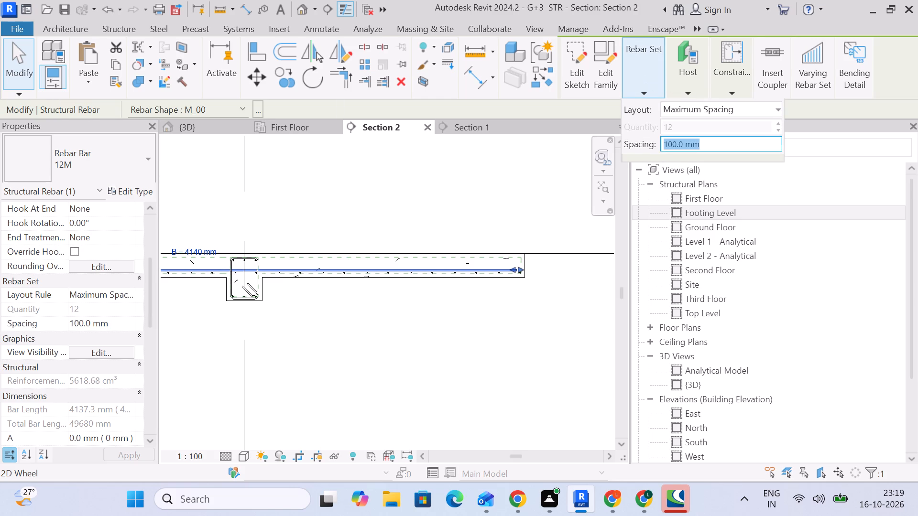
key(1)
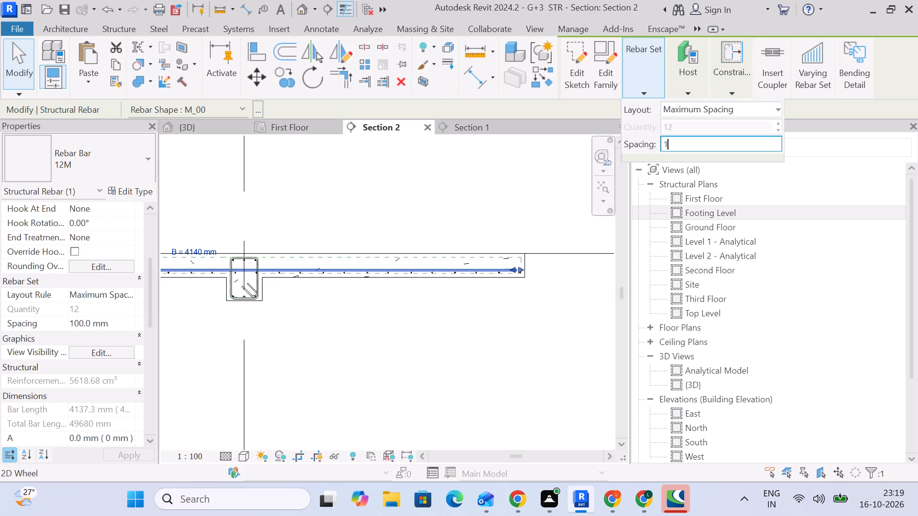
key(5)
key(0)
key(Return)
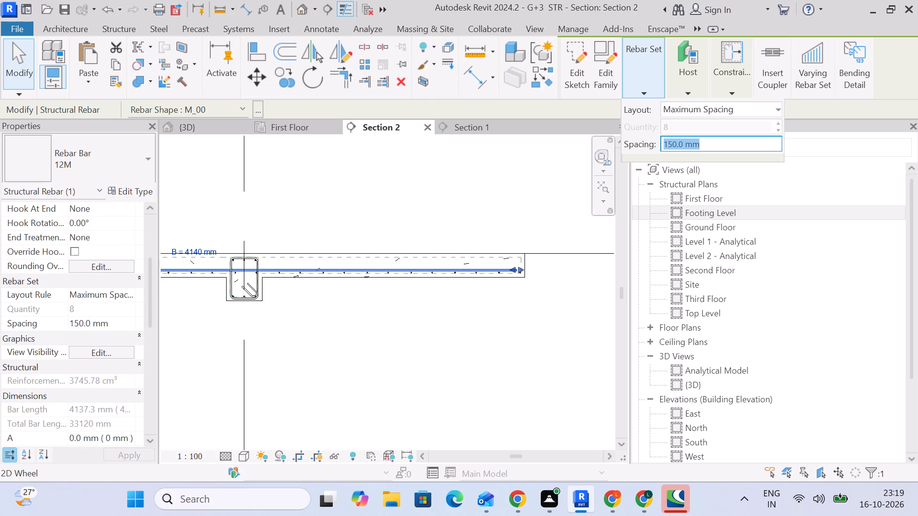
click(438, 213)
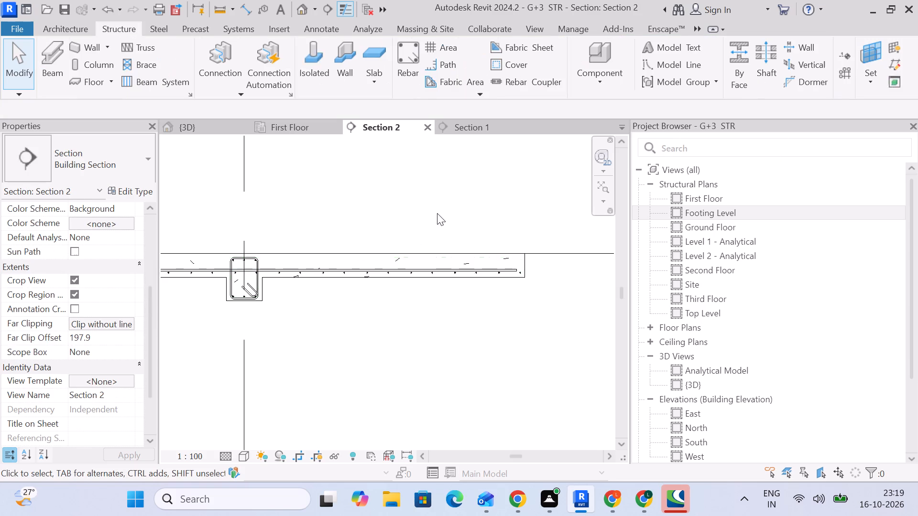
Select the straight 12M set in Section 1's longer bay and check it in Section 2, First Floor and {3D}, including its view visibility states.
scroll(433, 216, down, 5)
middle_drag(424, 254, 526, 240)
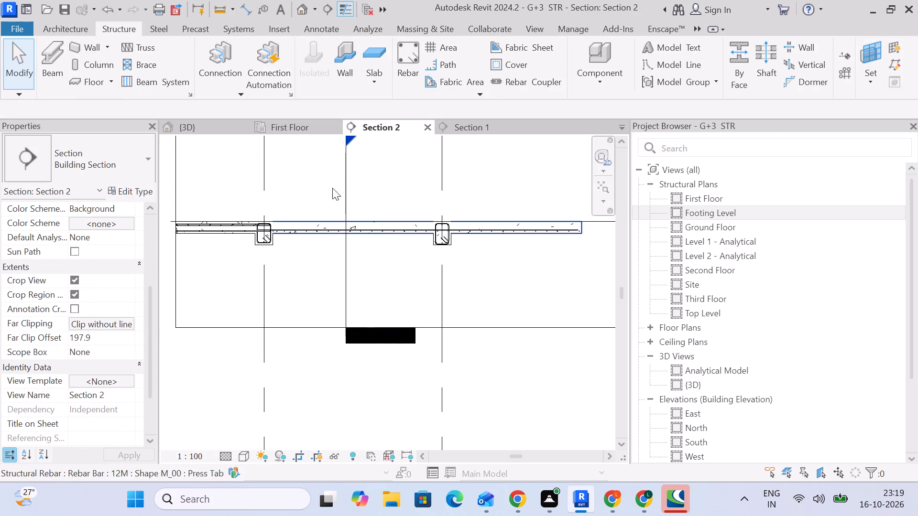
click(198, 123)
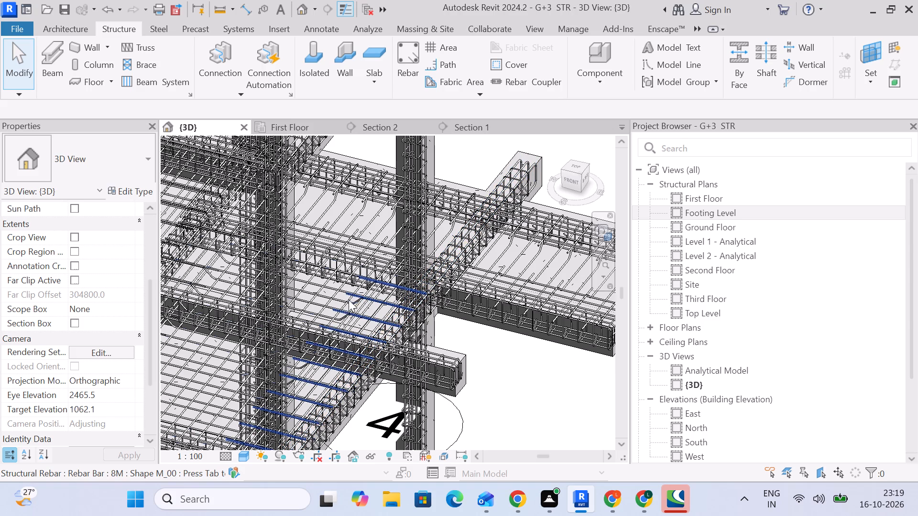
click(465, 129)
scroll(516, 215, down, 4)
middle_drag(516, 218, 240, 219)
scroll(365, 221, up, 2)
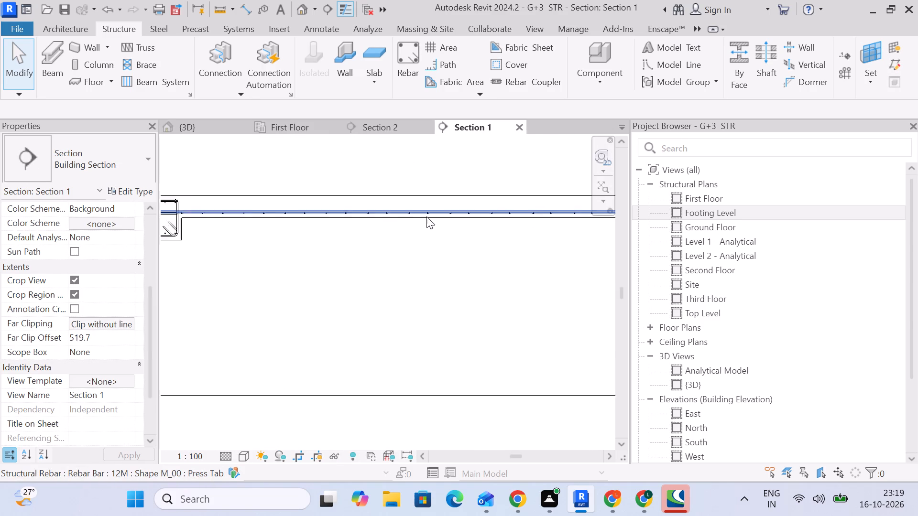
scroll(426, 216, up, 1)
click(448, 210)
scroll(443, 233, down, 4)
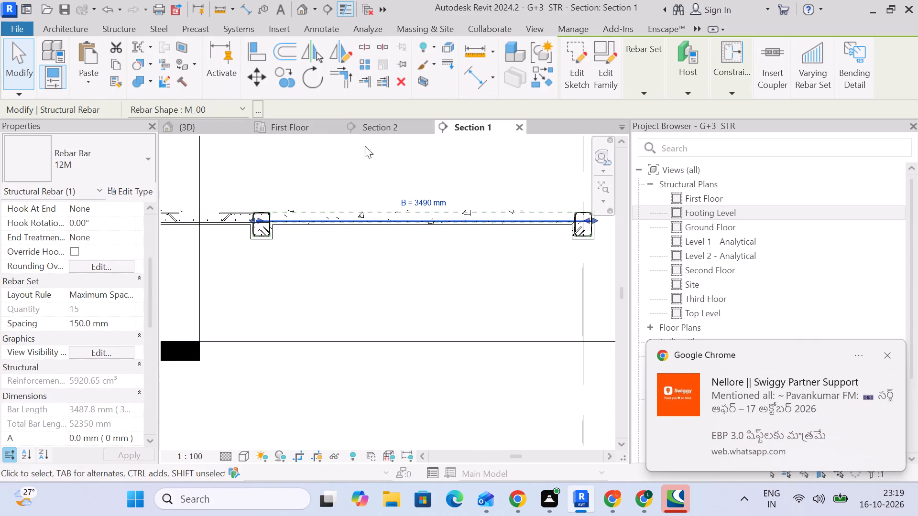
click(386, 135)
click(384, 124)
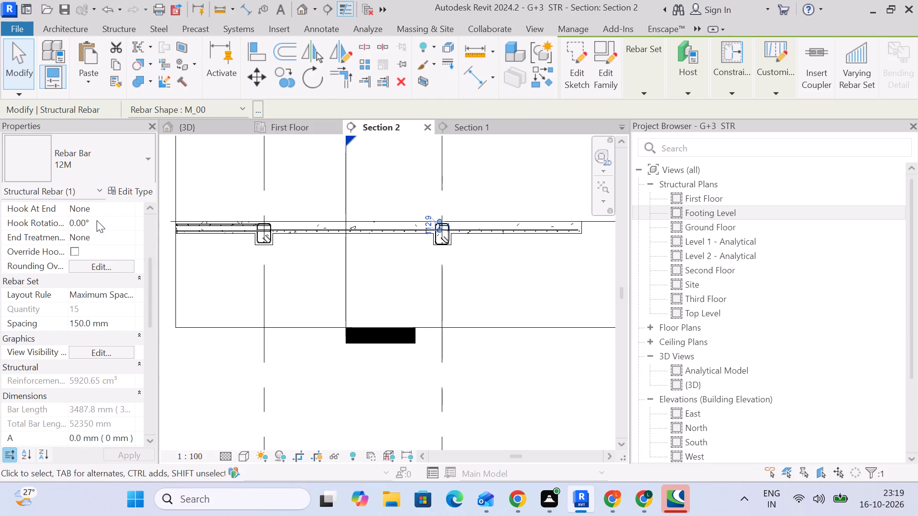
click(280, 126)
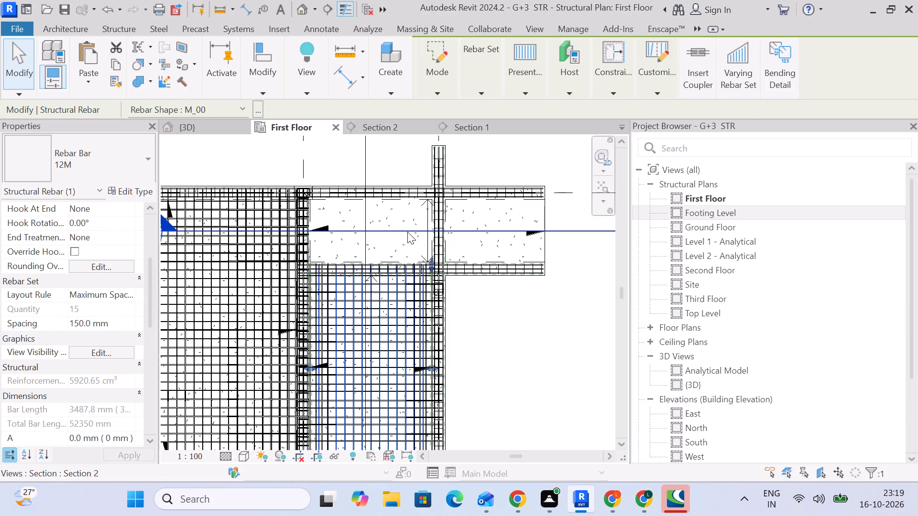
click(188, 129)
click(95, 351)
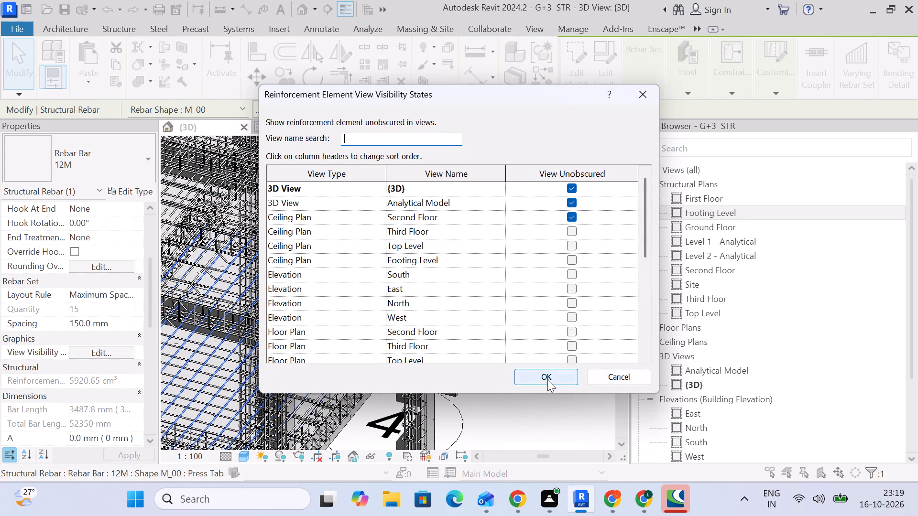
click(547, 380)
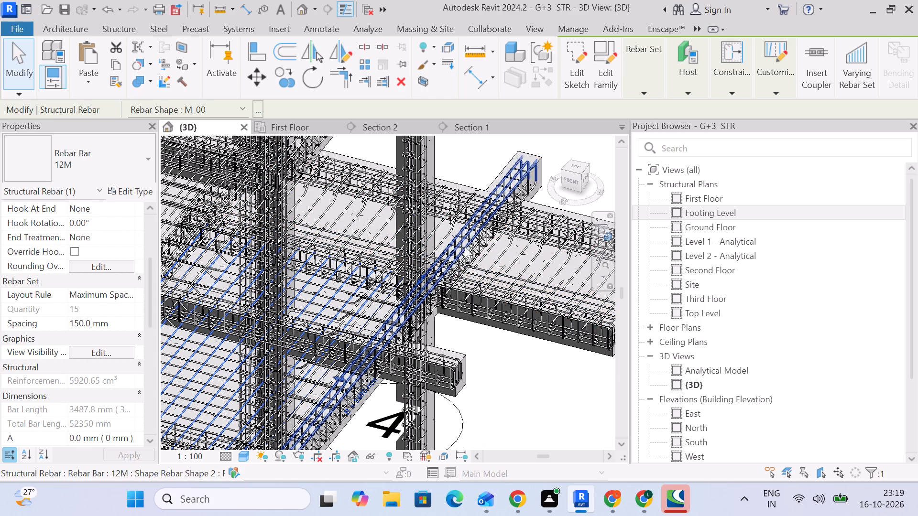
click(472, 119)
click(473, 127)
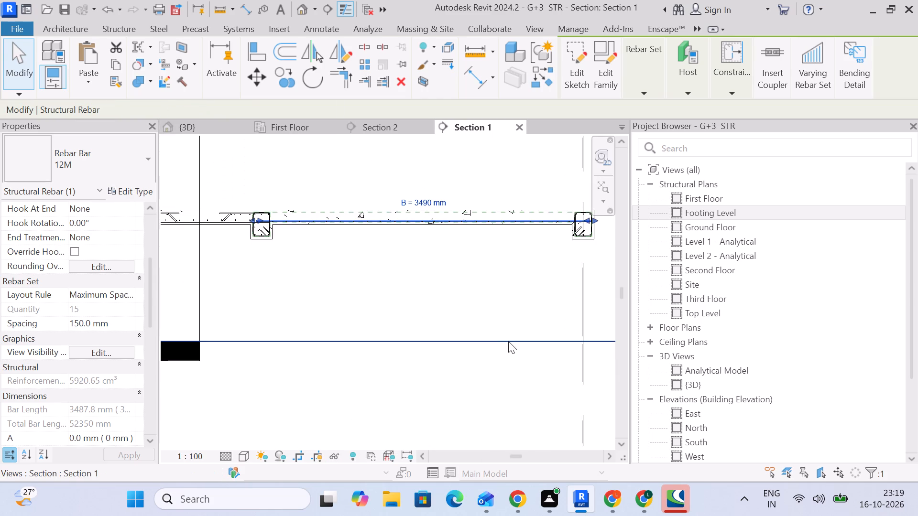
click(503, 361)
Examine the straight and cranked bar arrangement of the first floor end bay between its two beams in the 3D view.
click(211, 129)
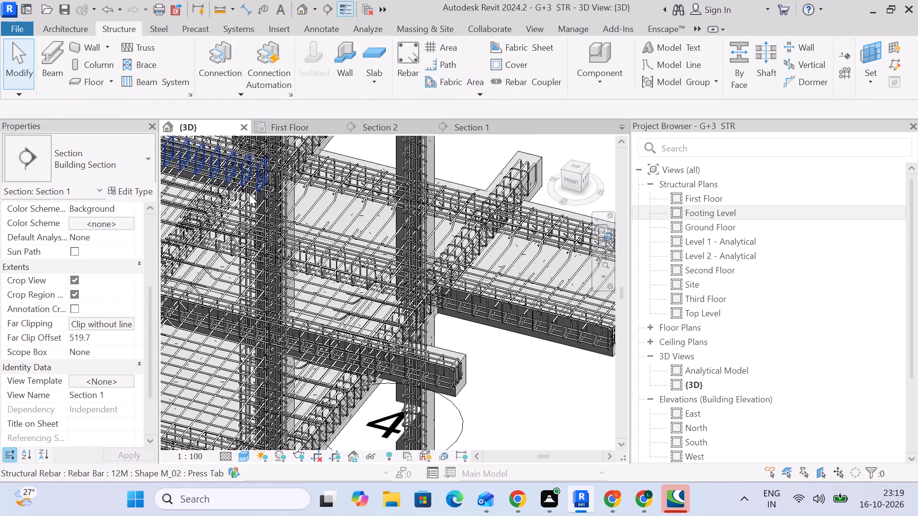
scroll(292, 229, down, 4)
middle_drag(442, 302, 328, 330)
scroll(461, 368, up, 4)
scroll(521, 372, up, 4)
middle_drag(520, 377, 499, 198)
scroll(499, 198, up, 1)
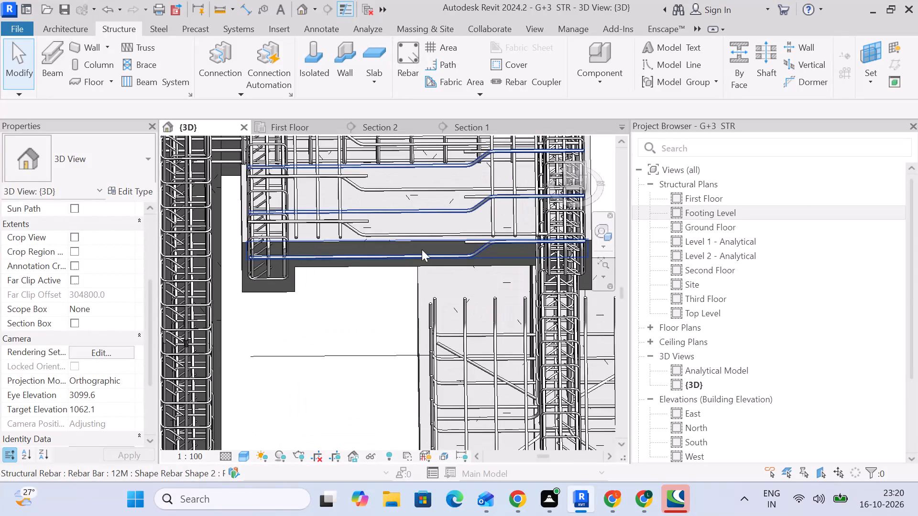
shift+middle_drag(422, 246, 437, 150)
scroll(437, 150, down, 4)
middle_drag(437, 166, 436, 428)
scroll(441, 346, up, 4)
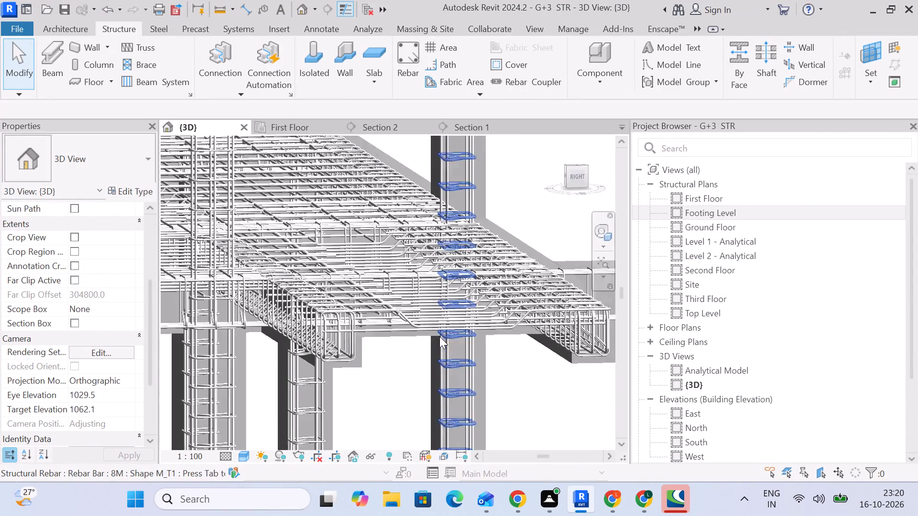
middle_drag(432, 355, 398, 367)
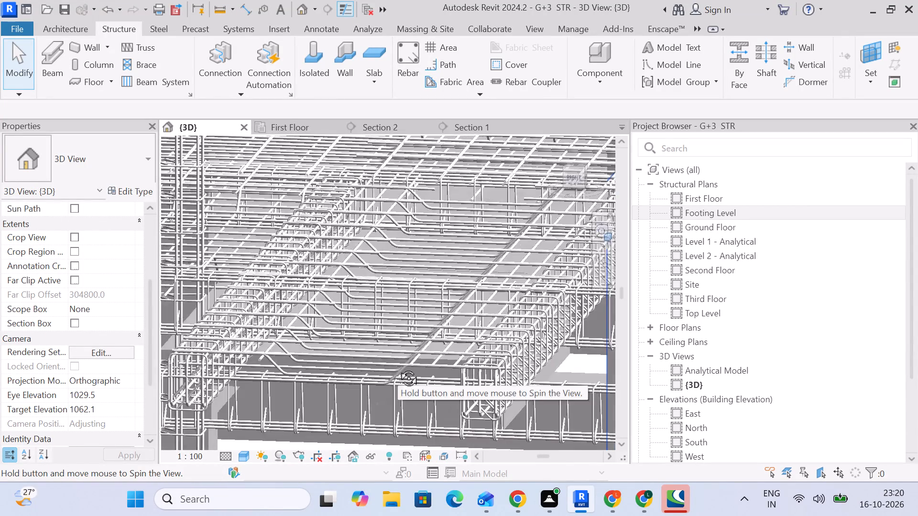
middle_drag(398, 367, 413, 338)
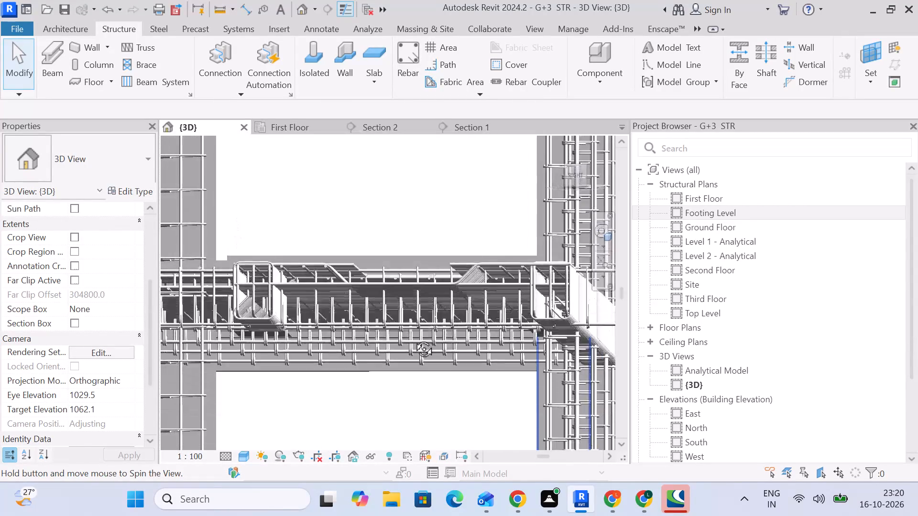
middle_drag(413, 338, 414, 361)
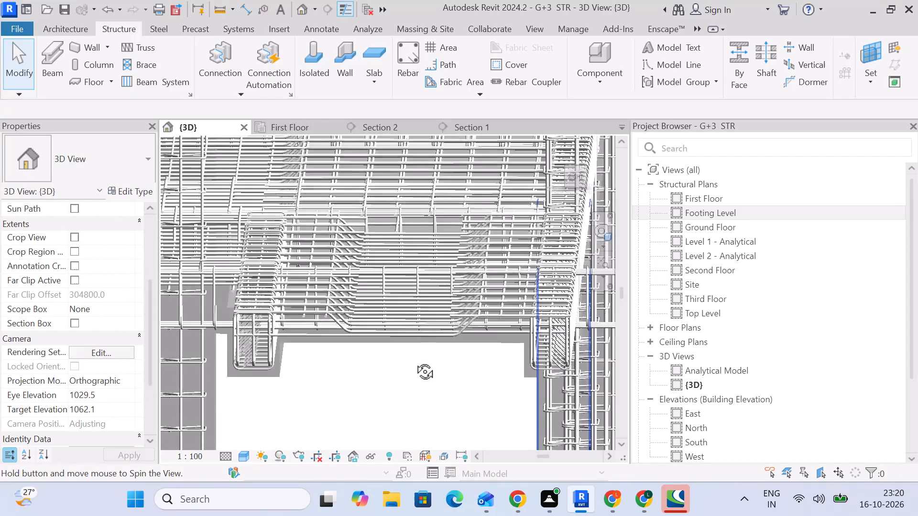
middle_drag(414, 361, 419, 350)
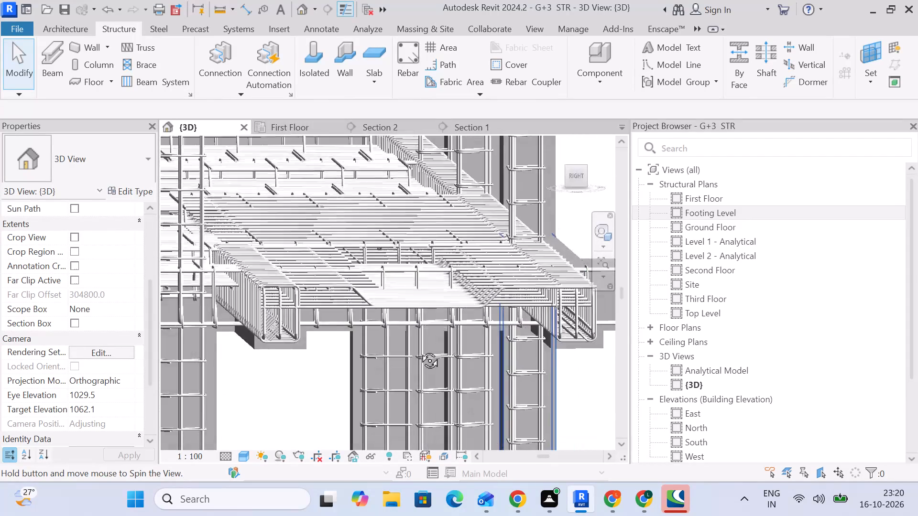
middle_drag(419, 350, 410, 360)
scroll(369, 351, up, 2)
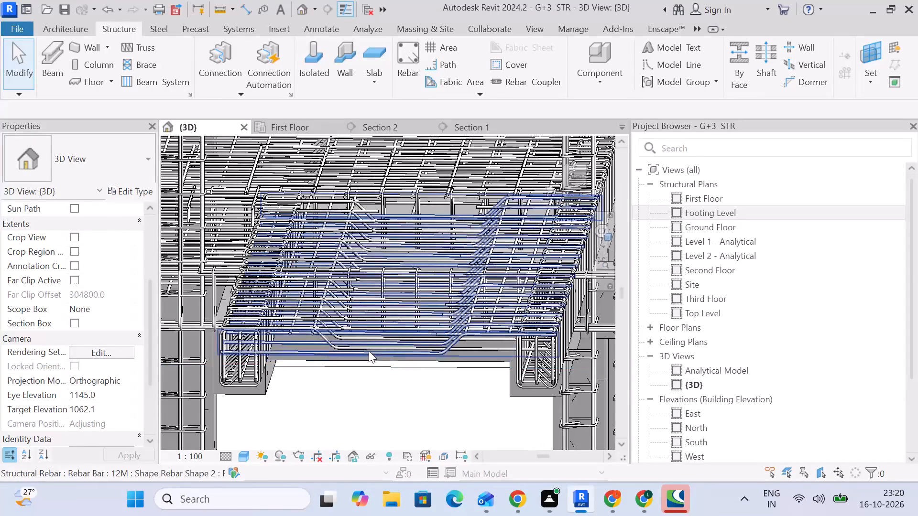
scroll(369, 351, up, 2)
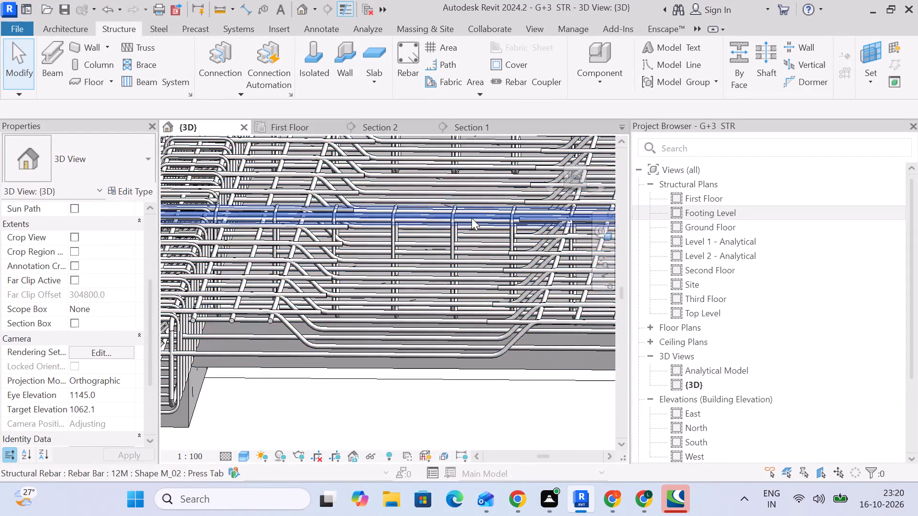
scroll(475, 217, down, 5)
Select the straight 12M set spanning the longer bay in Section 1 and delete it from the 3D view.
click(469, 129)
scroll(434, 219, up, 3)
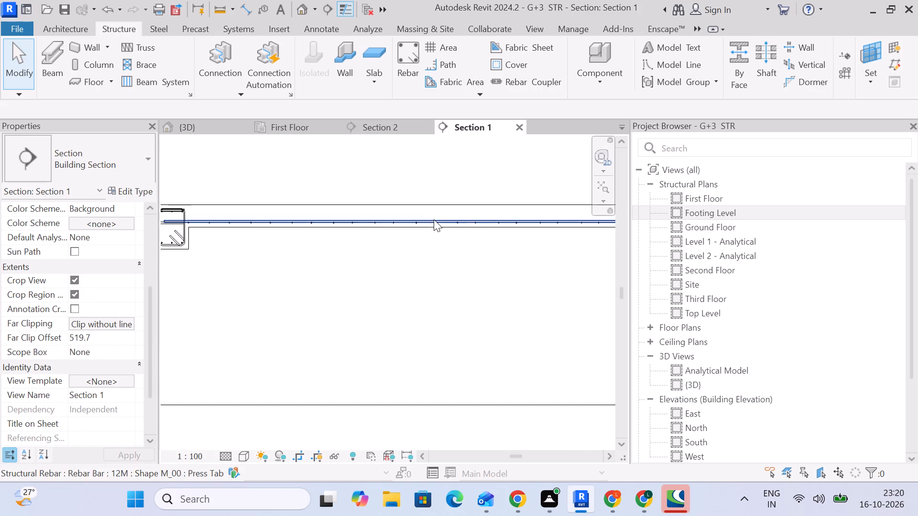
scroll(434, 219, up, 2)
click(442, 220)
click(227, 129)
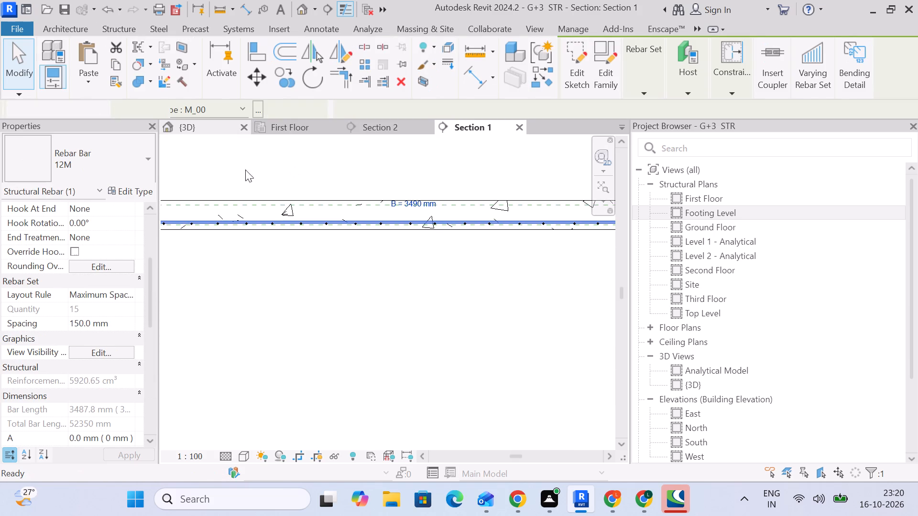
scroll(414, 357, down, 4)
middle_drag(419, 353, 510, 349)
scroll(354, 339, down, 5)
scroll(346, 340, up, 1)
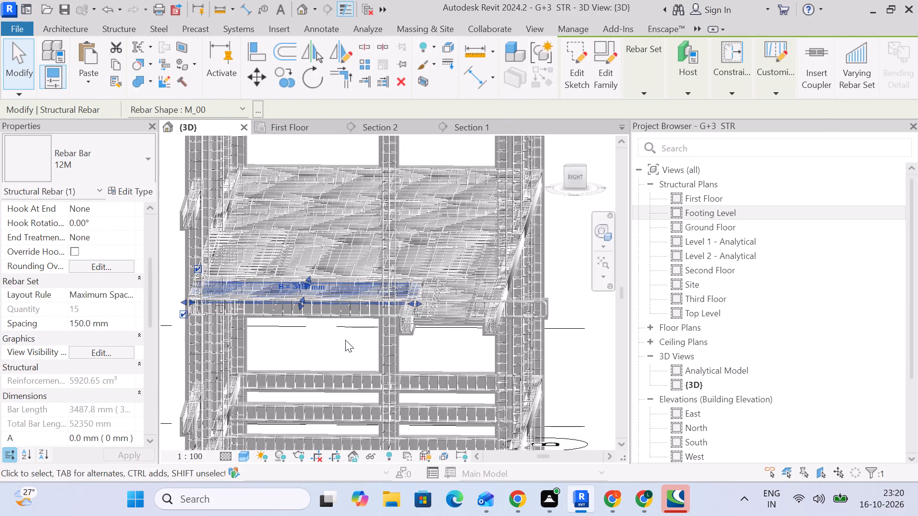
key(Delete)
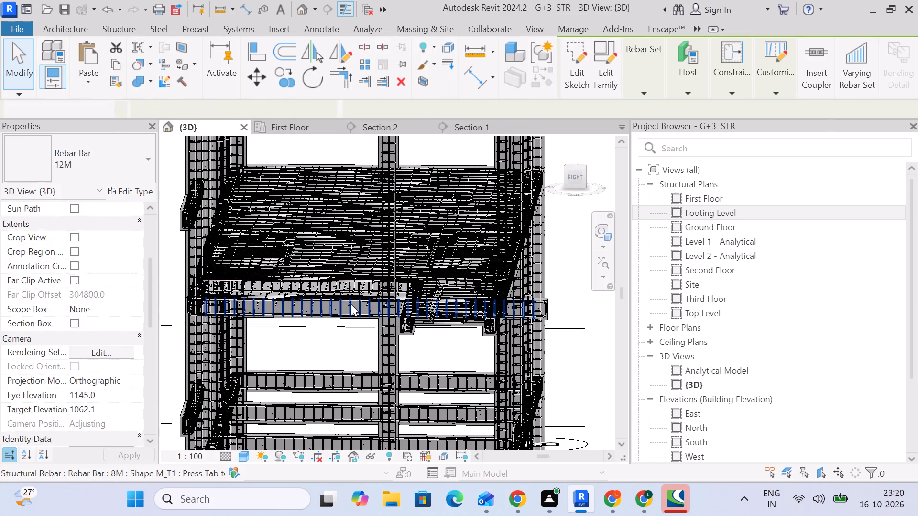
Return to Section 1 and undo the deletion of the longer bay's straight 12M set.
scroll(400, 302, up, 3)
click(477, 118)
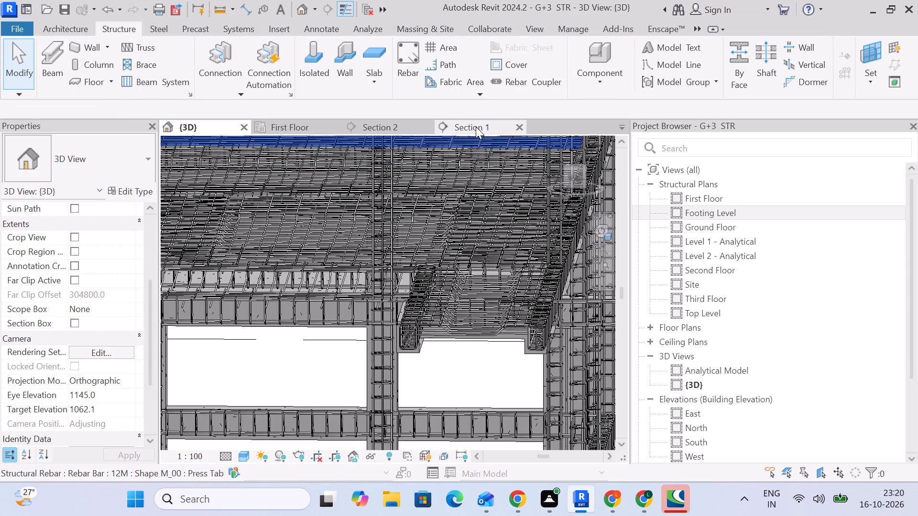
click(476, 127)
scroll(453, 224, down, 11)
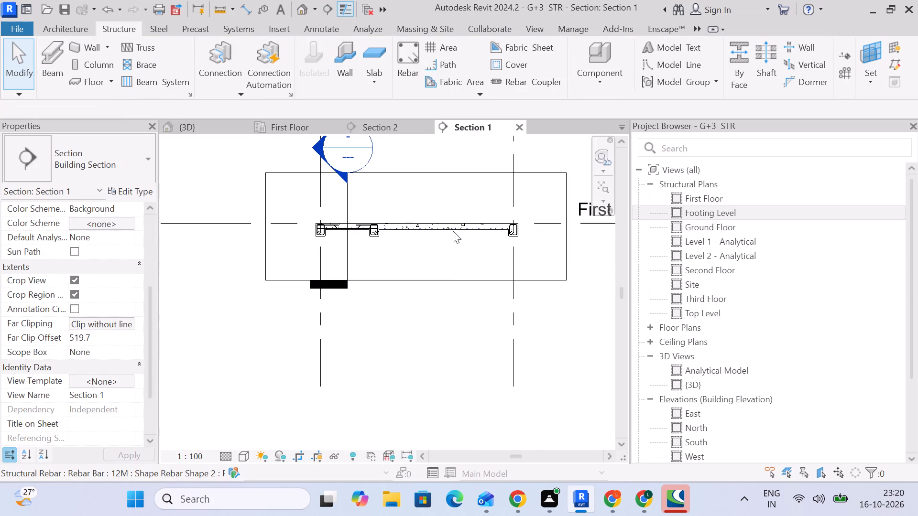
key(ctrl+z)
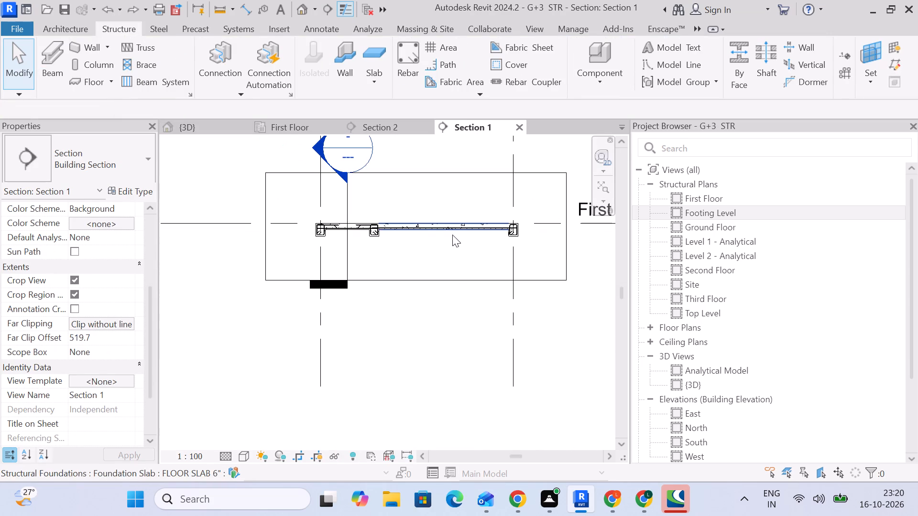
Show the straight 12M set picked in Section 2 unobscured in the {3D}, Analytical Model and Second Floor ceiling plan views.
scroll(418, 231, up, 4)
scroll(343, 236, up, 4)
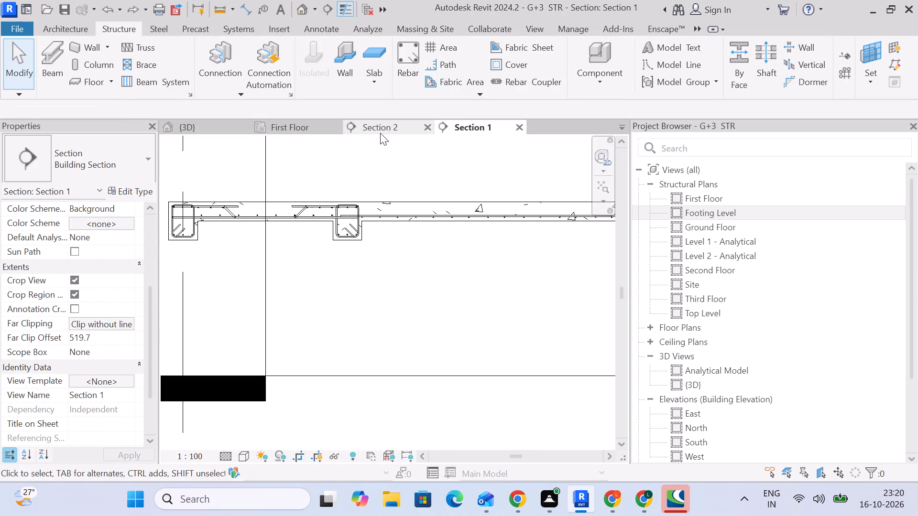
click(380, 131)
scroll(338, 233, up, 4)
click(339, 233)
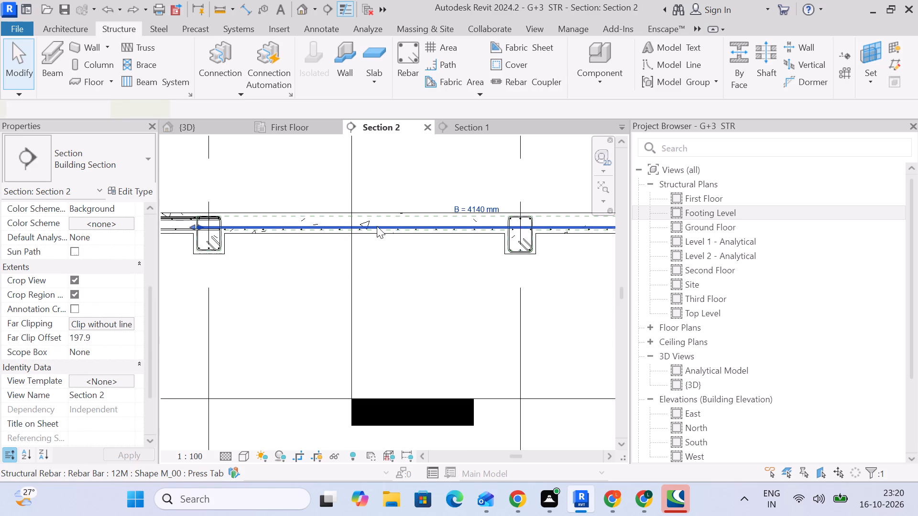
click(206, 129)
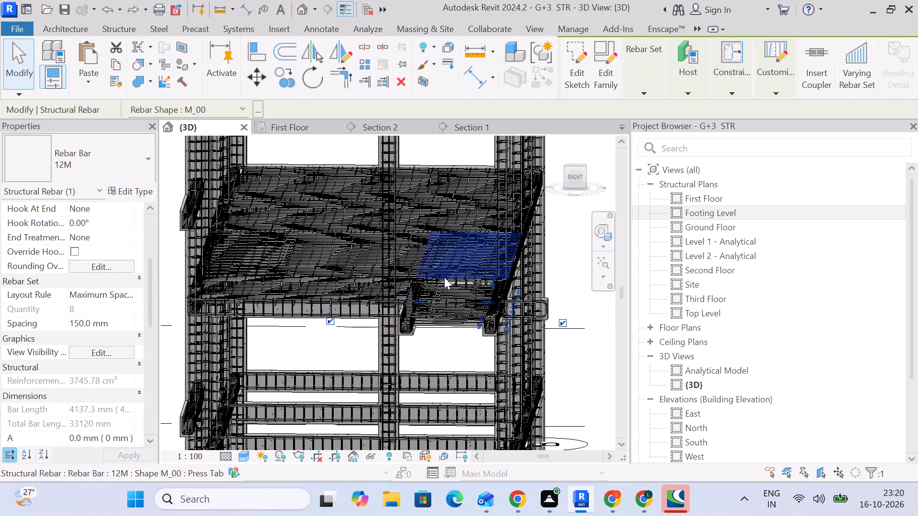
scroll(447, 288, up, 4)
middle_drag(477, 344, 423, 308)
scroll(433, 292, up, 5)
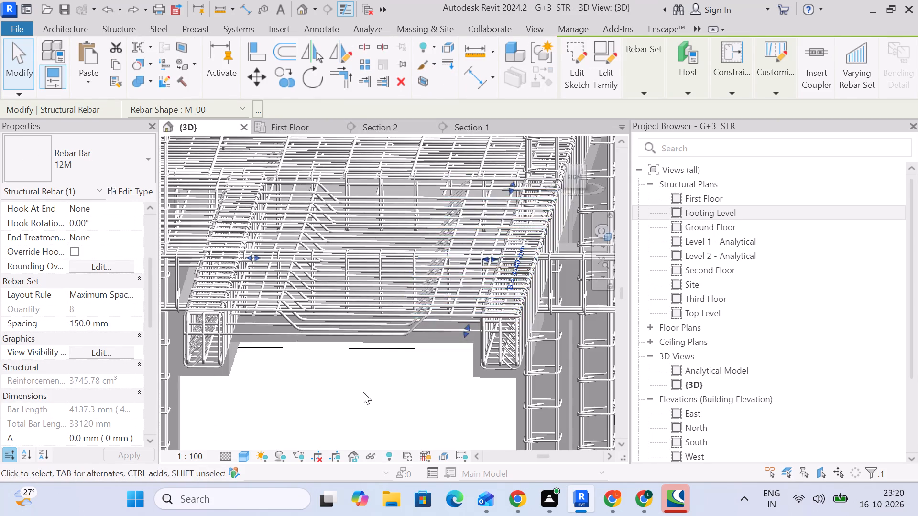
scroll(439, 364, up, 2)
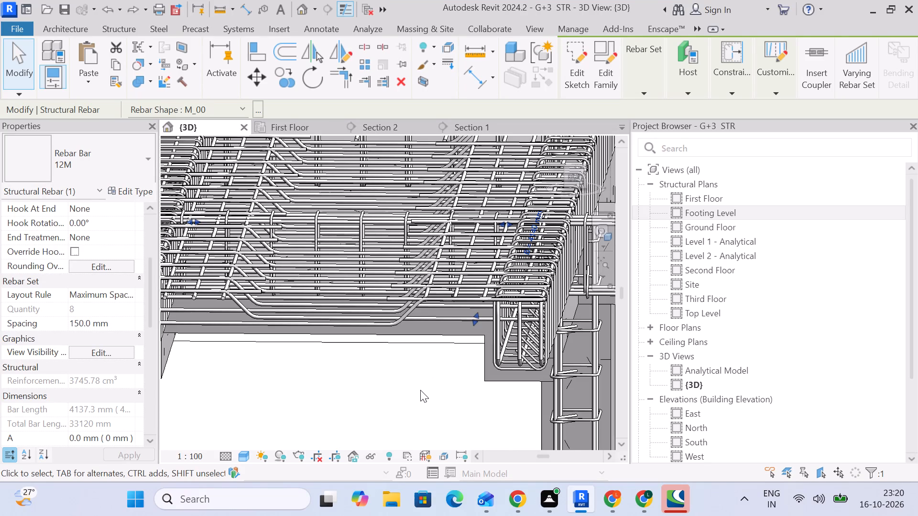
shift+middle_drag(427, 391, 432, 394)
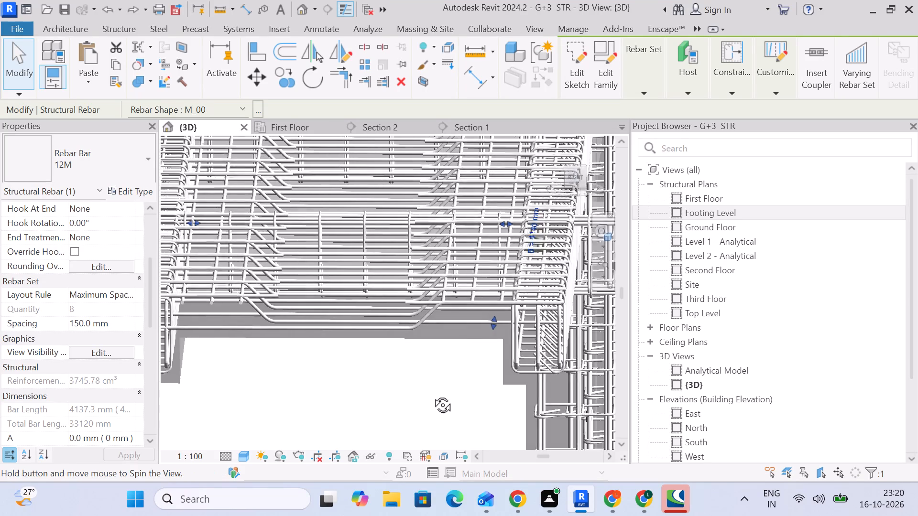
shift+middle_drag(432, 394, 425, 364)
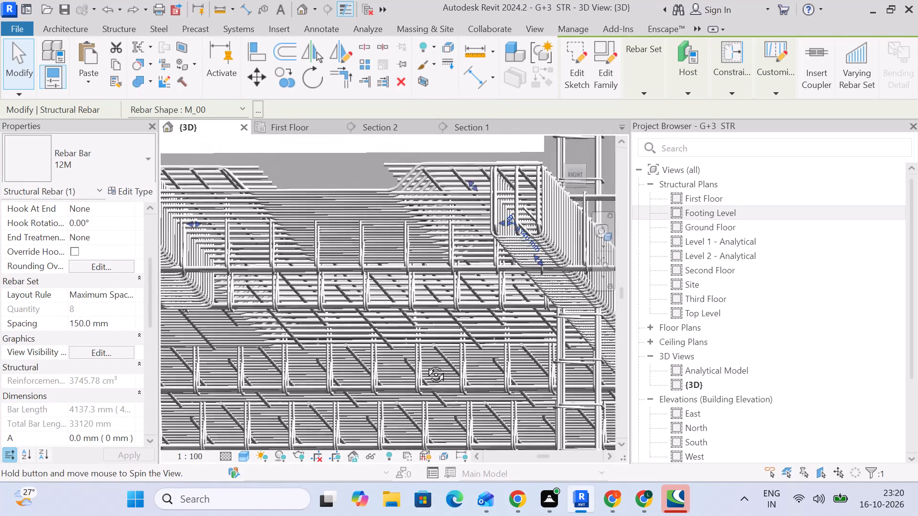
shift+middle_drag(425, 364, 437, 372)
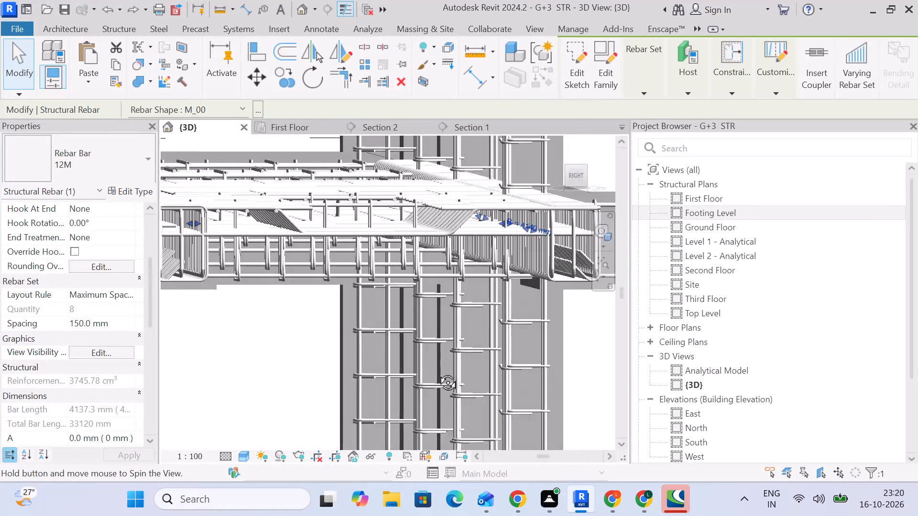
shift+middle_drag(437, 372, 427, 387)
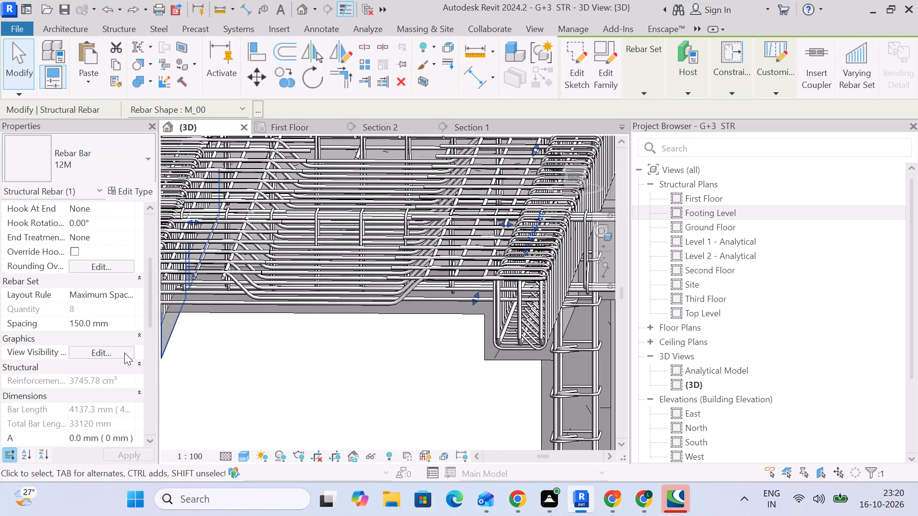
click(124, 353)
click(574, 188)
click(576, 211)
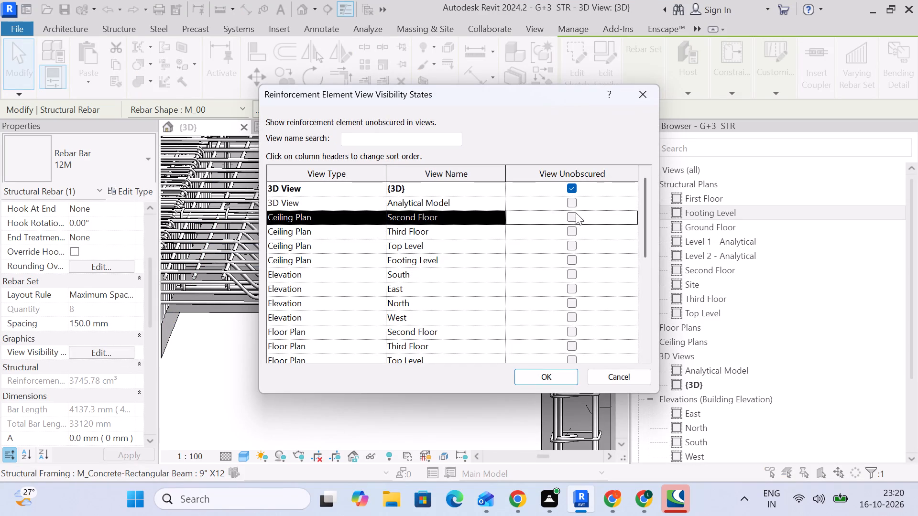
click(575, 206)
click(575, 217)
click(542, 371)
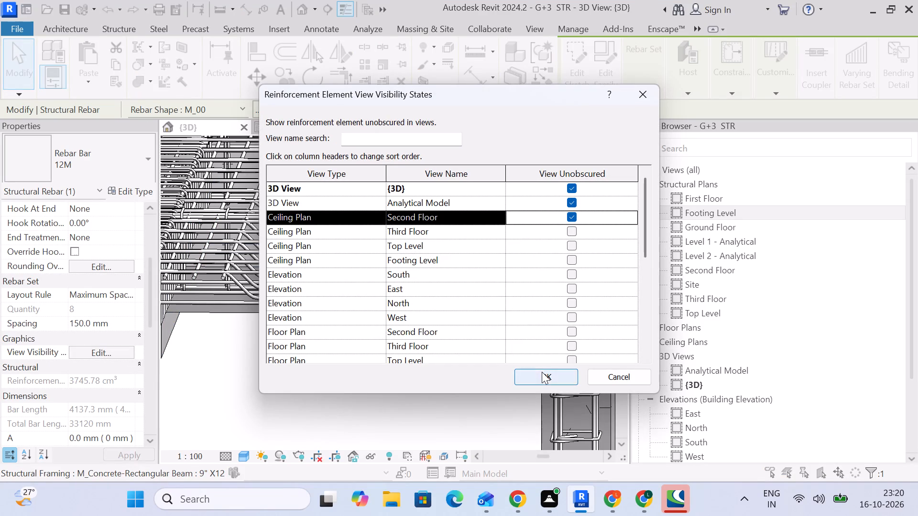
click(363, 388)
Examine the first floor slab reinforcement around the end bay and its beams from several angles in the 3D view.
scroll(365, 376, down, 2)
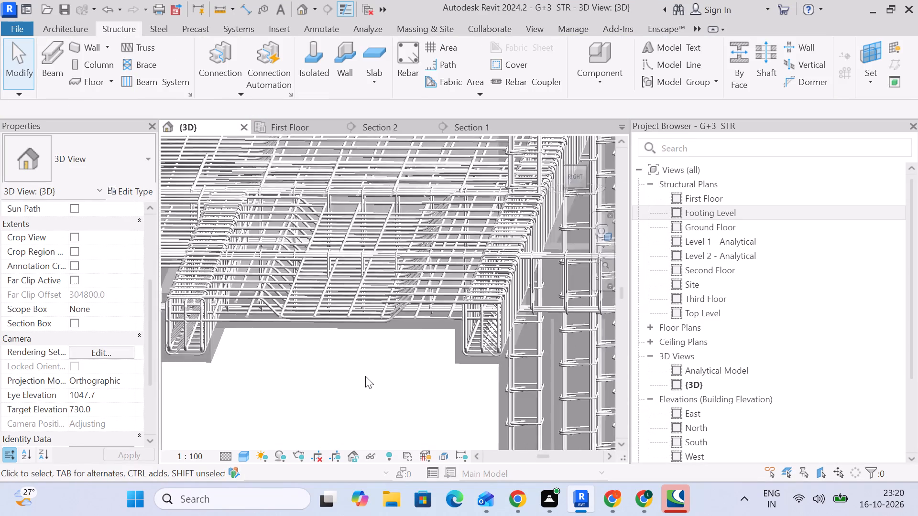
scroll(365, 376, down, 1)
middle_drag(365, 378, 440, 344)
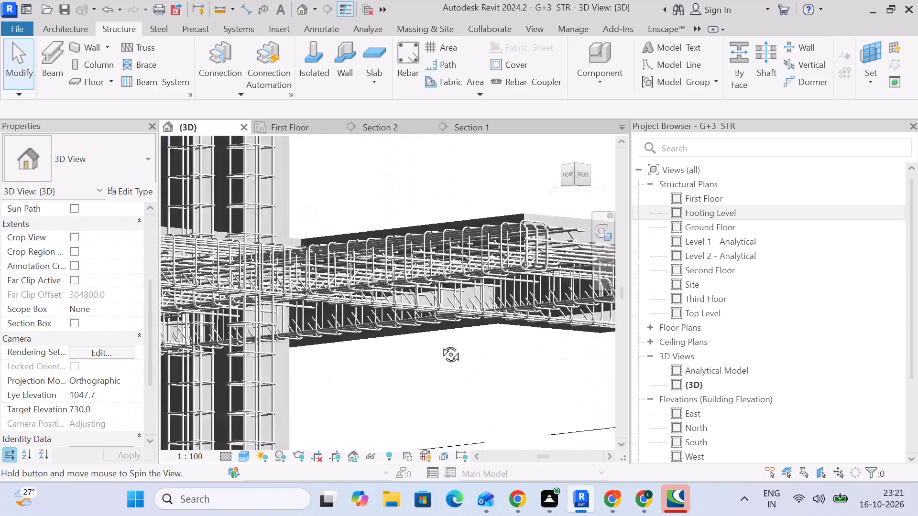
middle_drag(440, 344, 358, 409)
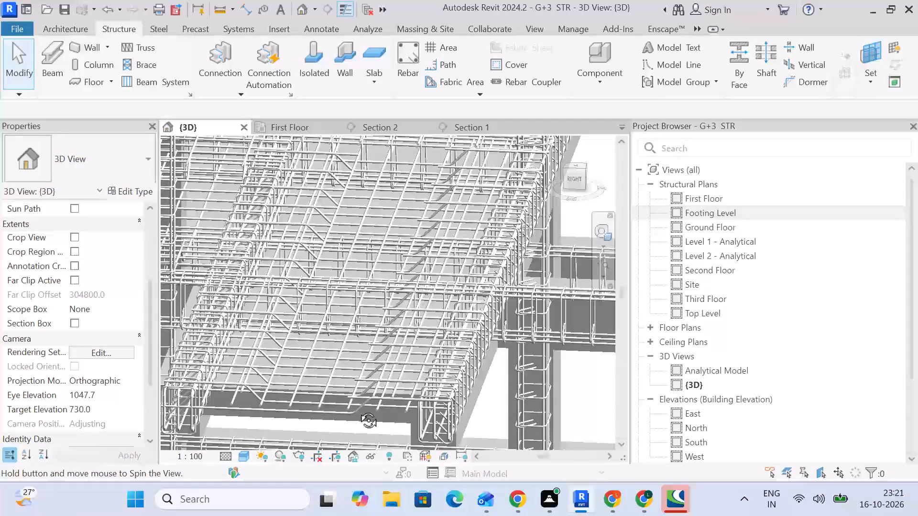
middle_drag(358, 409, 325, 405)
scroll(330, 353, down, 4)
middle_drag(331, 351, 369, 423)
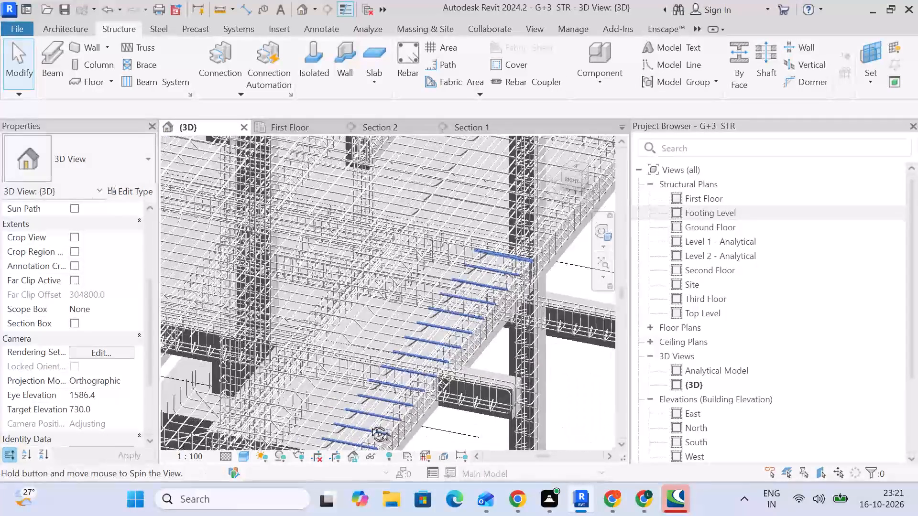
middle_drag(369, 423, 369, 438)
middle_drag(386, 345, 600, 294)
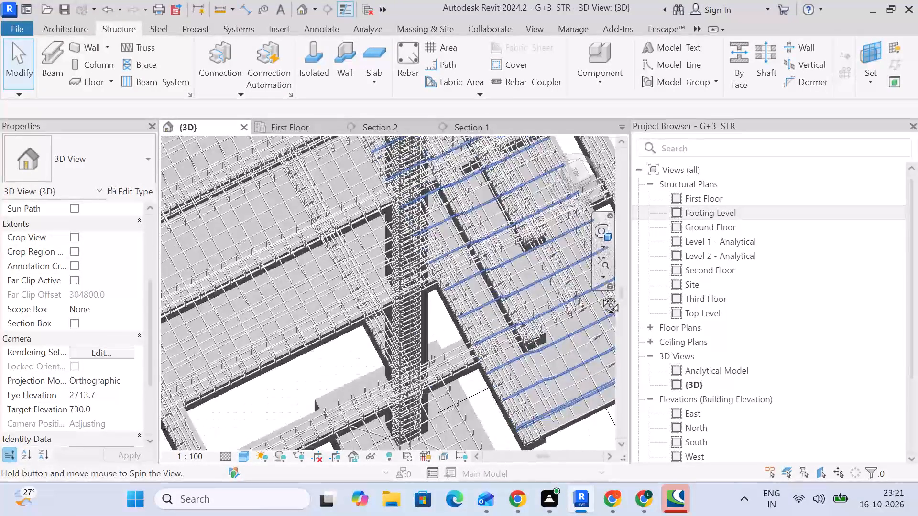
middle_drag(600, 294, 620, 241)
scroll(464, 243, down, 4)
middle_drag(457, 267, 399, 211)
scroll(399, 211, up, 1)
scroll(399, 211, down, 5)
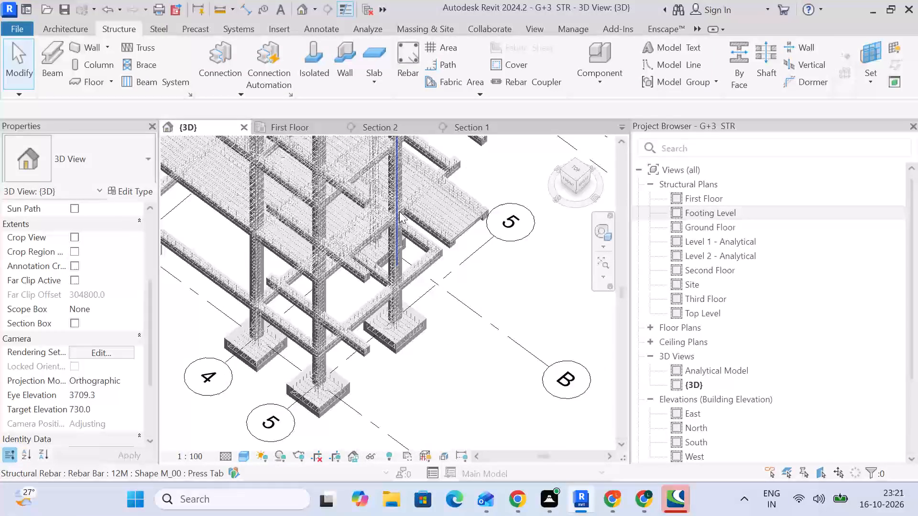
Save the G+3 STR project.
key(ctrl+s)
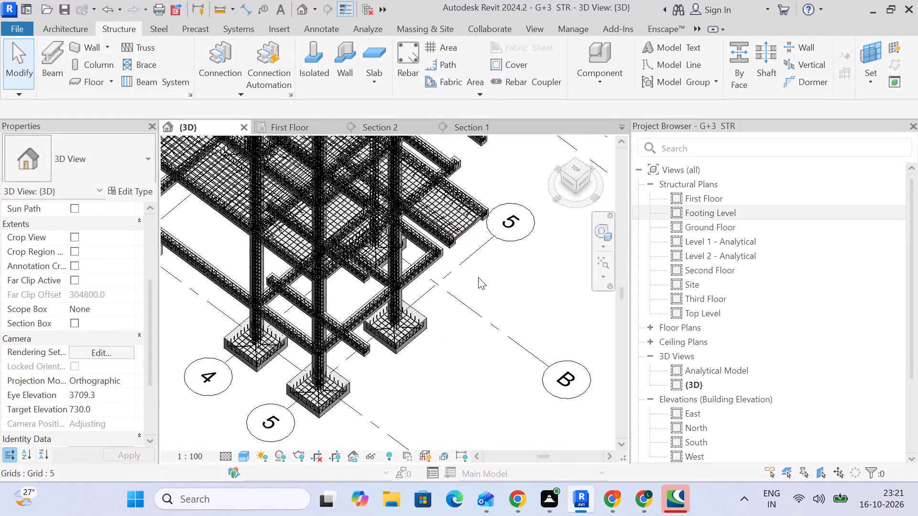
Examine the whole frame and the first floor slab reinforcement across all bays in the 3D view.
scroll(481, 284, down, 4)
middle_drag(481, 283, 471, 339)
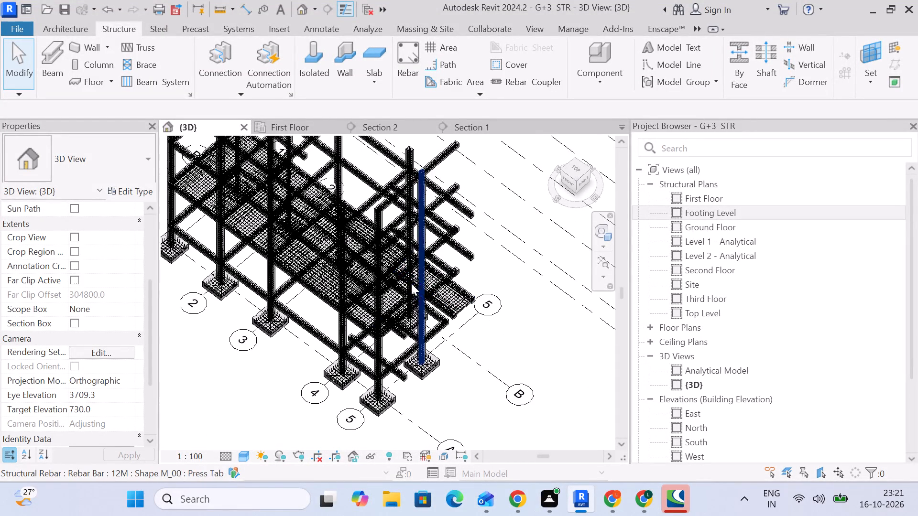
scroll(411, 282, down, 3)
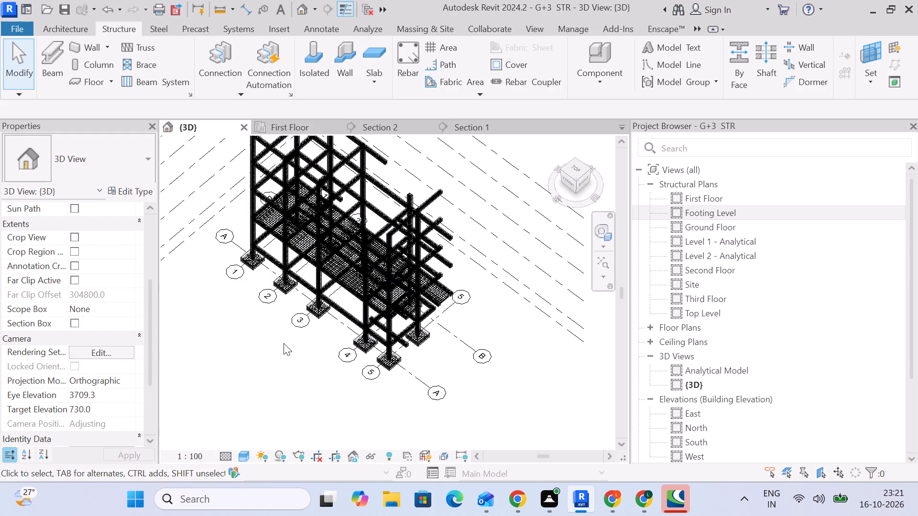
shift+middle_drag(284, 343, 348, 319)
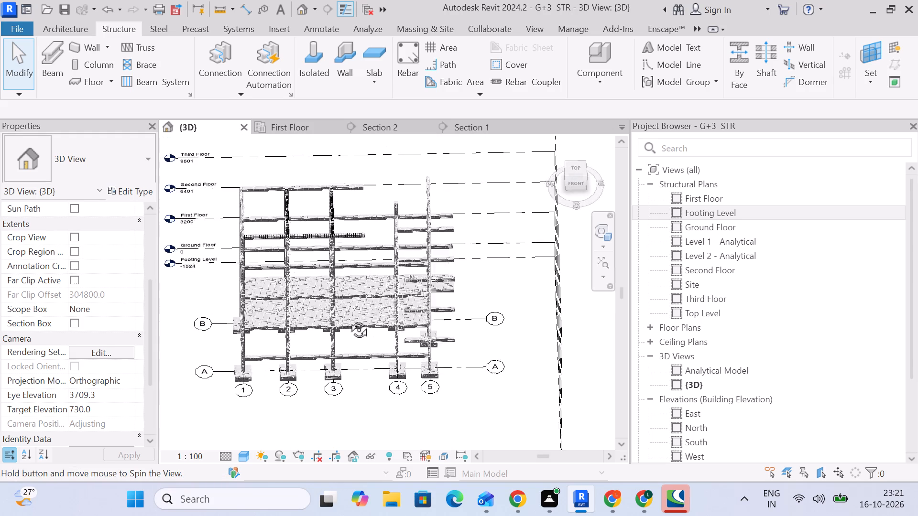
shift+middle_drag(348, 319, 329, 291)
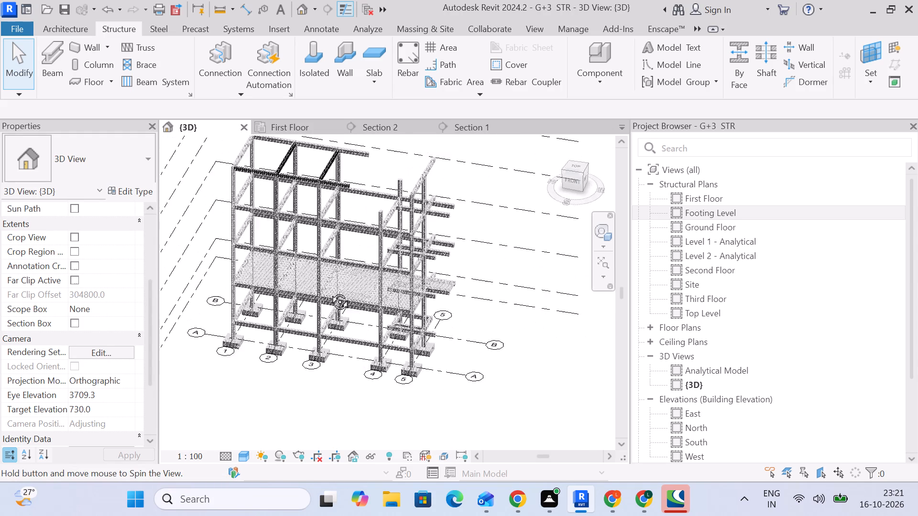
shift+middle_drag(329, 291, 342, 312)
scroll(342, 312, up, 8)
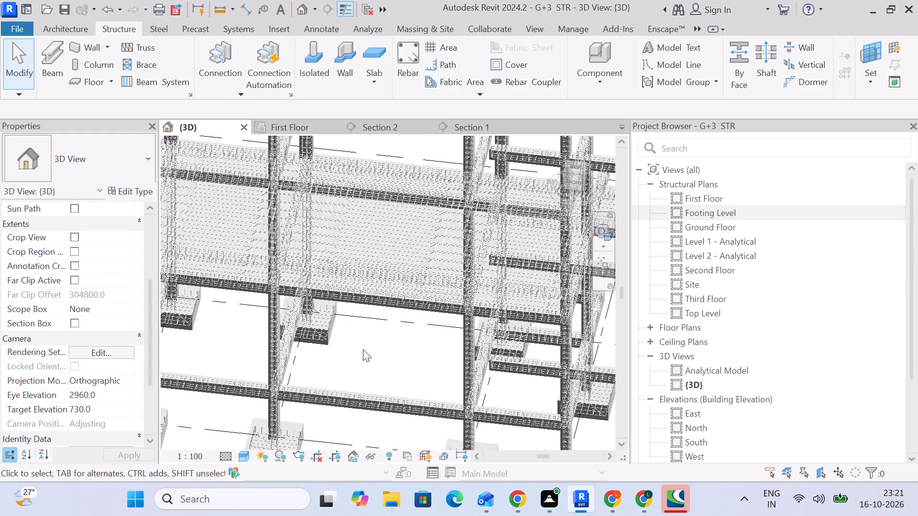
shift+middle_drag(363, 349, 384, 354)
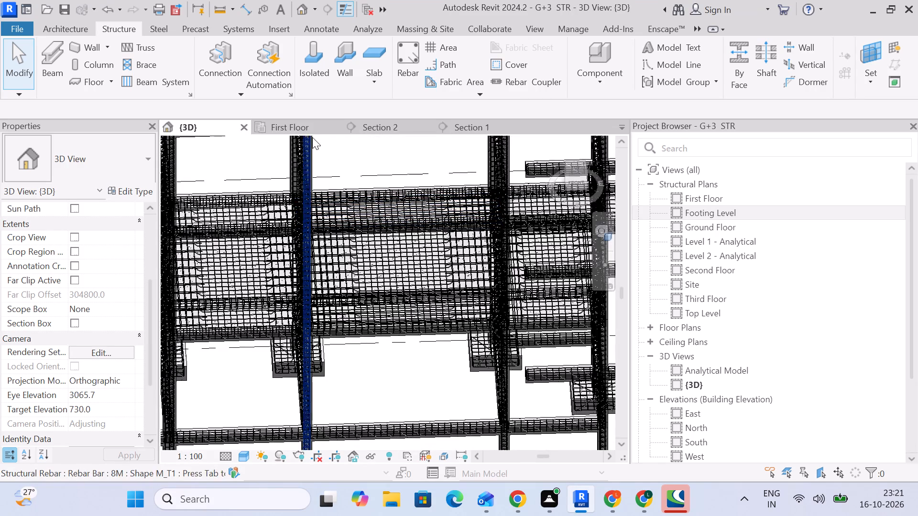
In the First Floor plan, show only the Structural Rebar in the end bay along grid B unobscured in that plan.
click(307, 128)
scroll(349, 284, down, 4)
middle_drag(354, 289, 515, 199)
scroll(520, 204, down, 4)
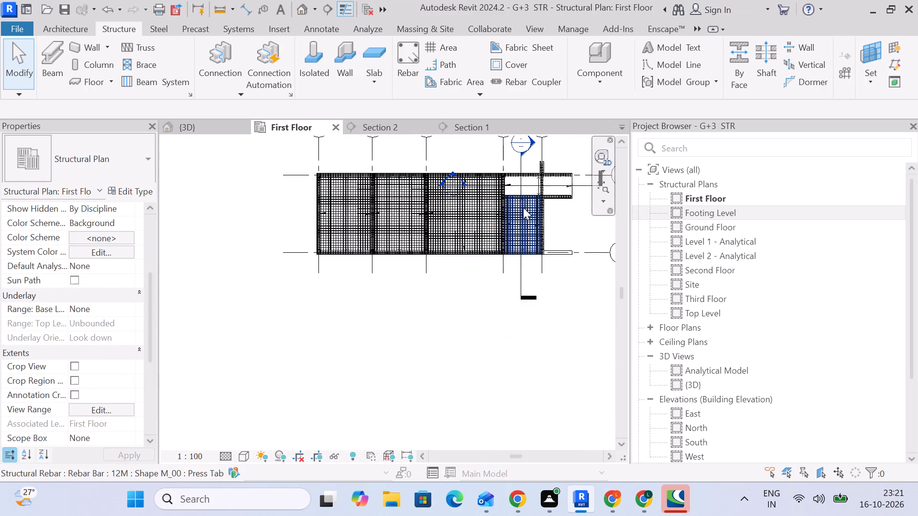
scroll(523, 207, down, 2)
middle_drag(462, 220, 415, 235)
scroll(500, 191, up, 8)
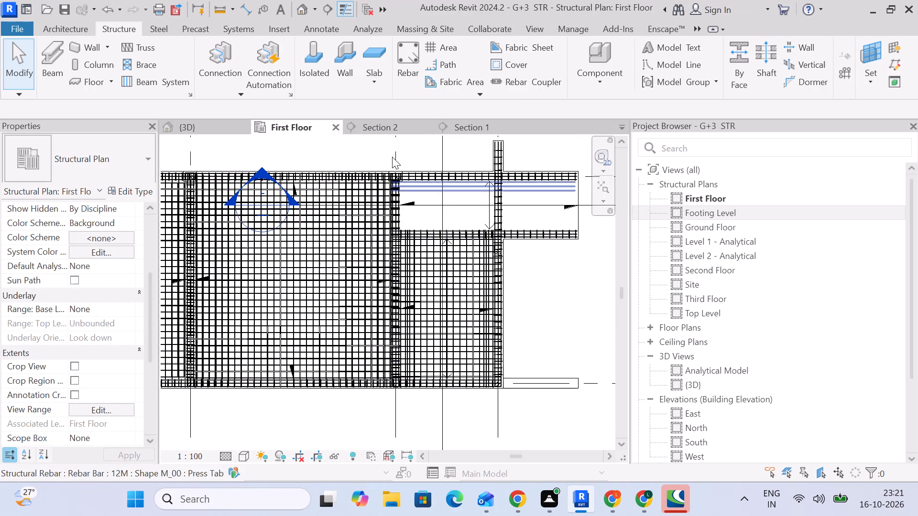
scroll(421, 154, down, 1)
middle_drag(432, 156, 332, 207)
drag(264, 200, 473, 291)
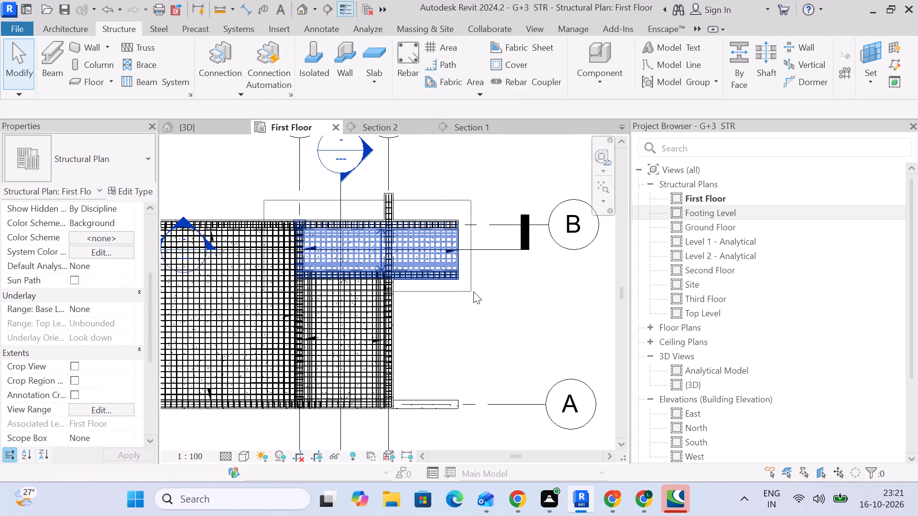
drag(473, 291, 477, 293)
click(604, 46)
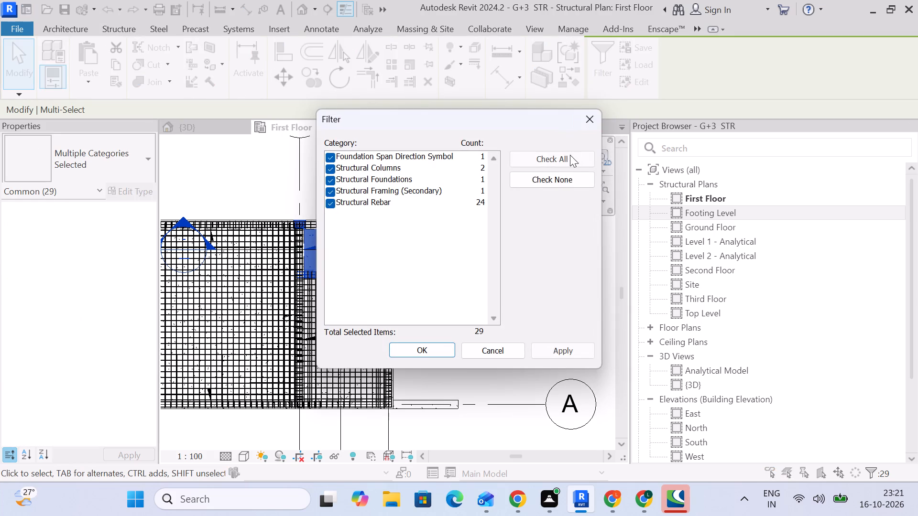
click(562, 176)
click(333, 203)
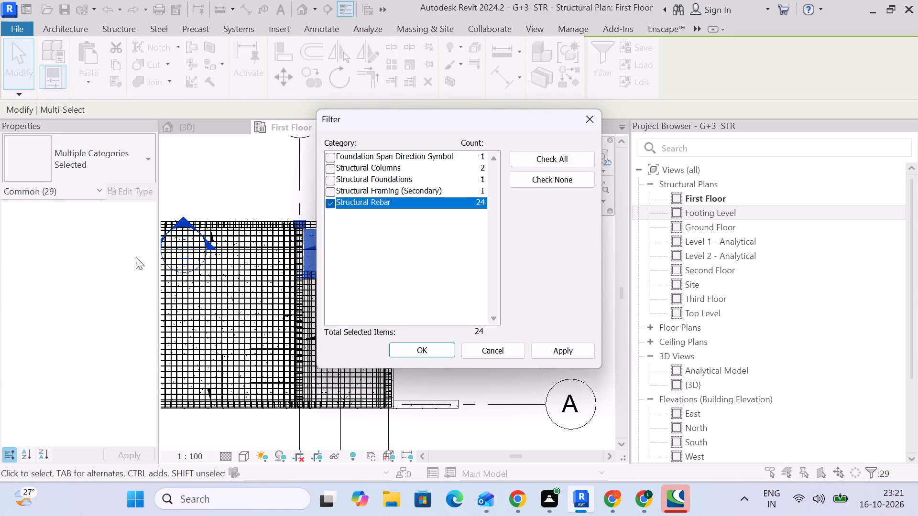
click(415, 350)
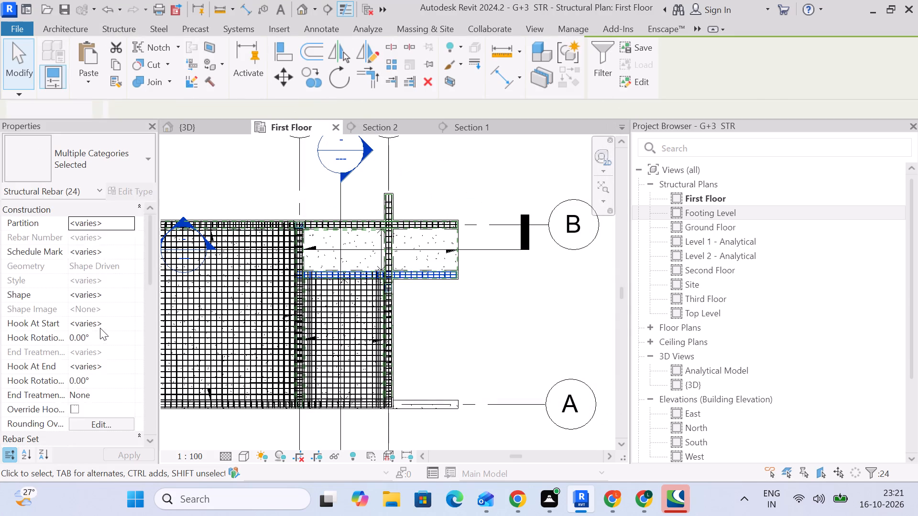
scroll(100, 328, down, 4)
click(112, 352)
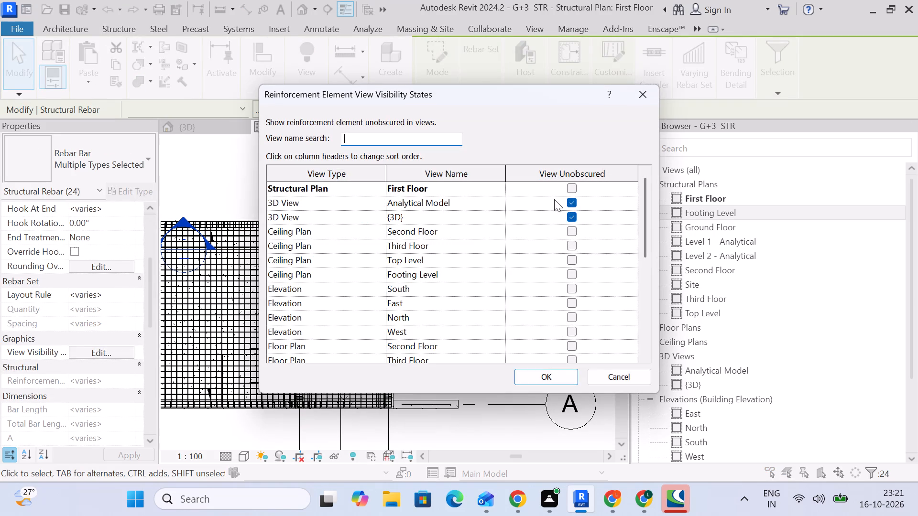
drag(570, 186, 570, 191)
click(523, 379)
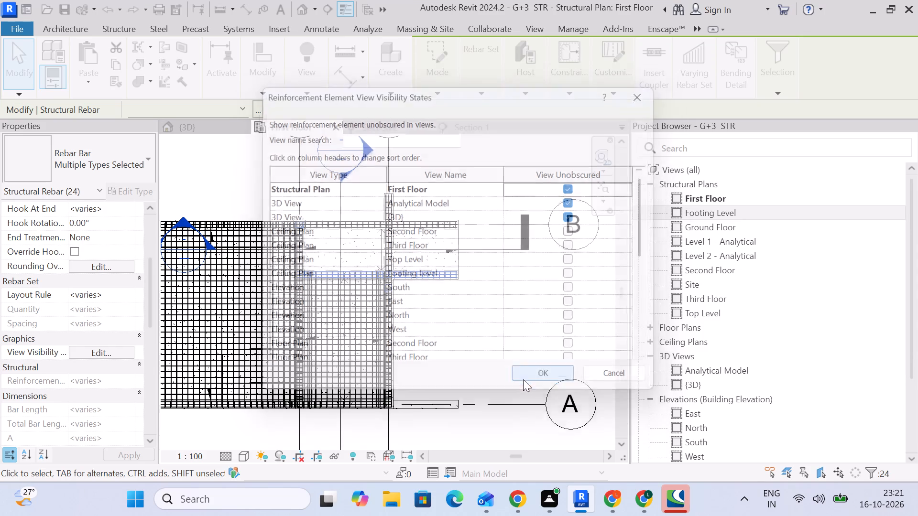
click(501, 344)
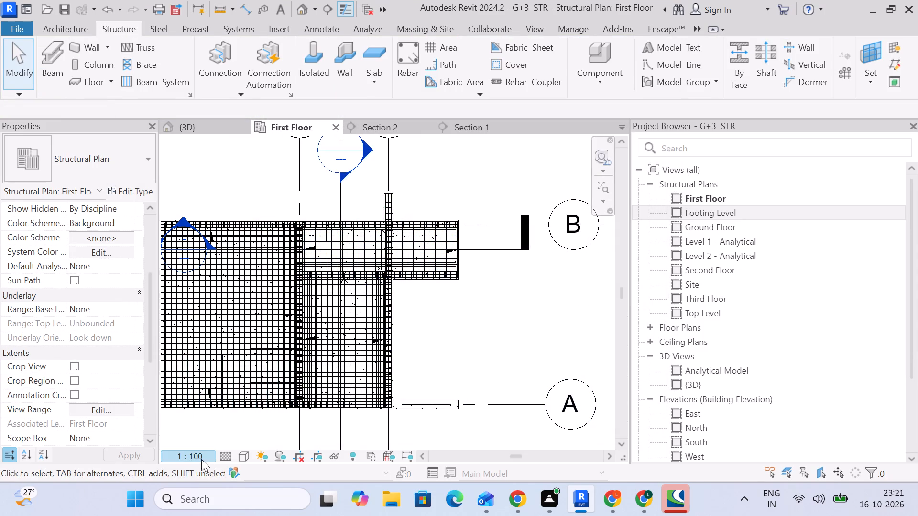
Set the First Floor plan's detail level to Fine and check the end bay's bars near grid B.
click(224, 454)
click(230, 440)
click(482, 338)
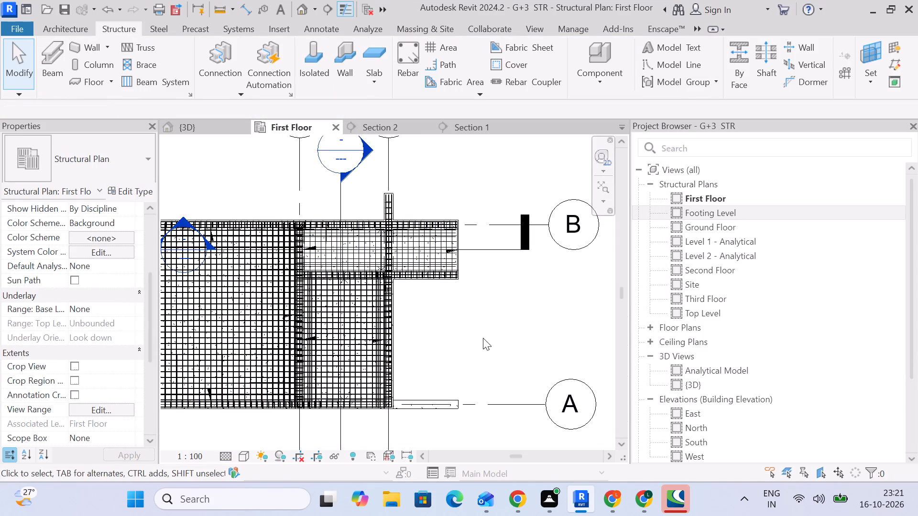
scroll(456, 246, up, 9)
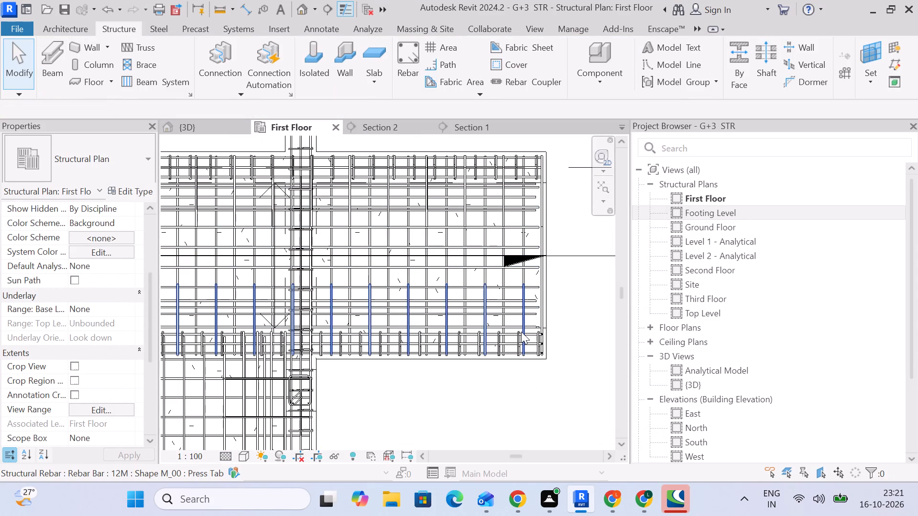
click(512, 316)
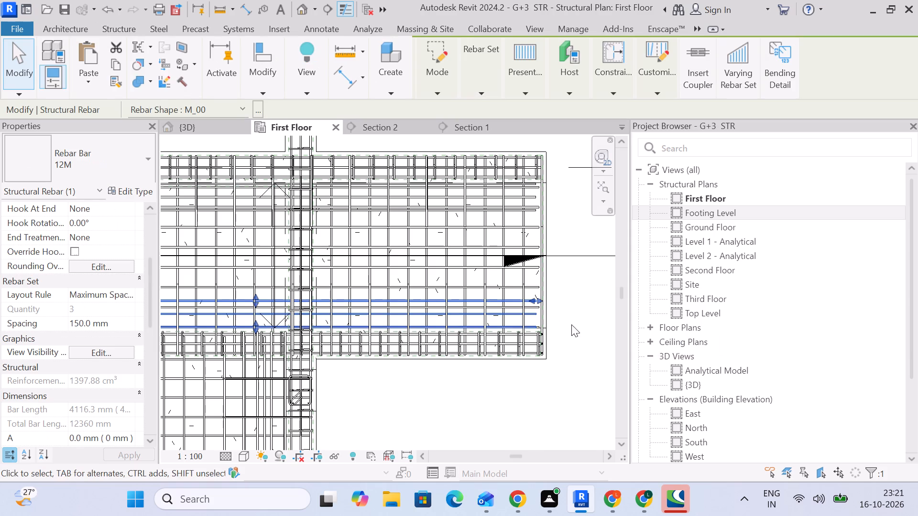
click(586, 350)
Copy only the First Floor plan's Foundation Span Direction Symbols and Structural Foundations, and paste them aligned to the Second Floor and Third Floor structural plans.
scroll(586, 350, down, 5)
middle_drag(577, 350, 431, 261)
scroll(429, 259, down, 5)
middle_drag(430, 260, 501, 244)
scroll(501, 244, up, 1)
scroll(501, 244, down, 8)
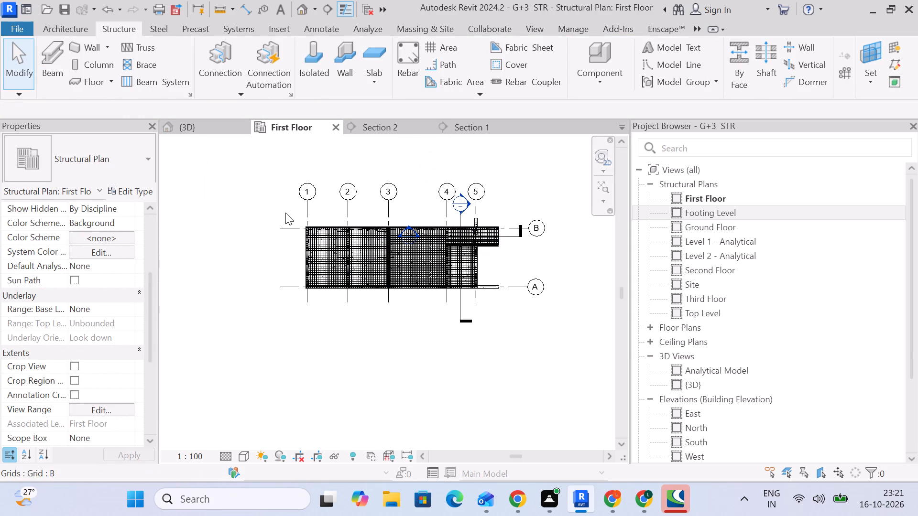
drag(285, 210, 529, 315)
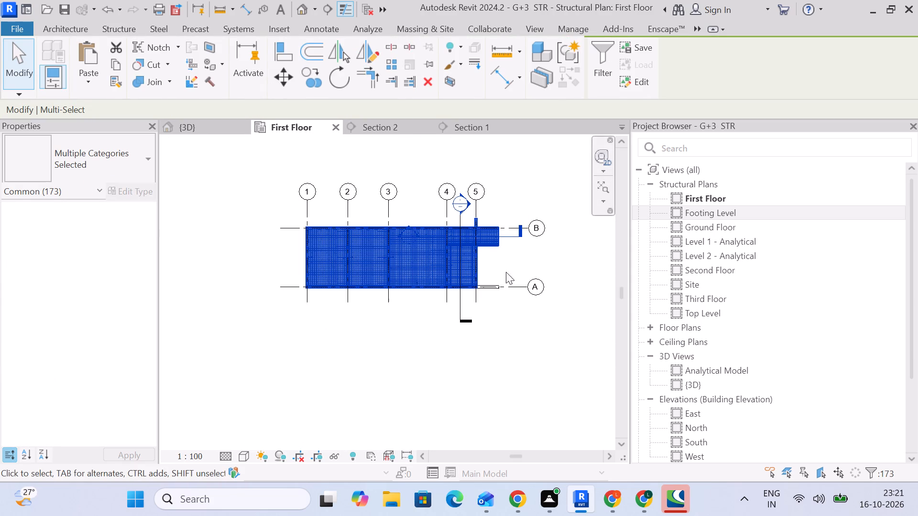
click(599, 67)
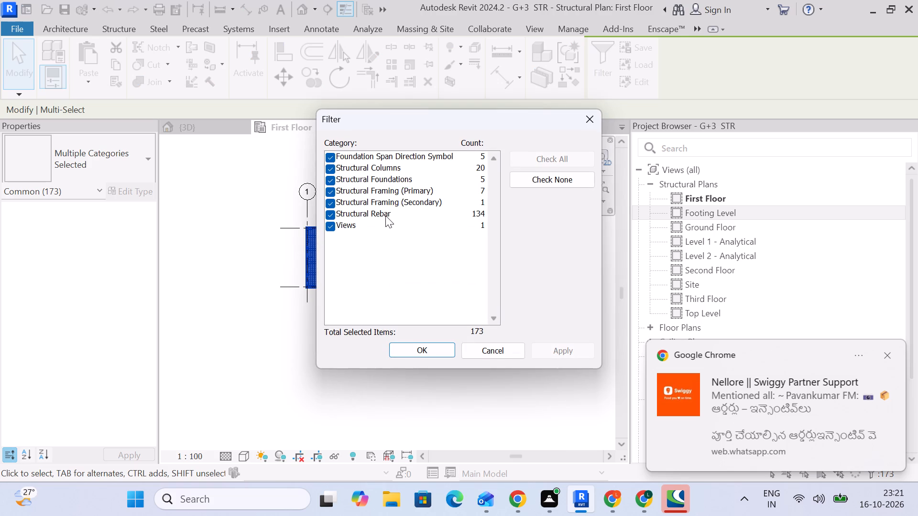
click(534, 174)
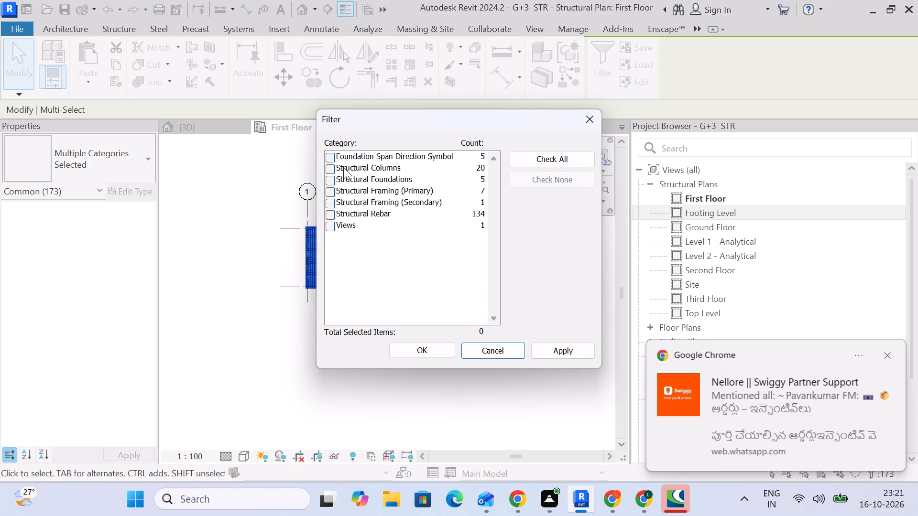
scroll(343, 167, up, 8)
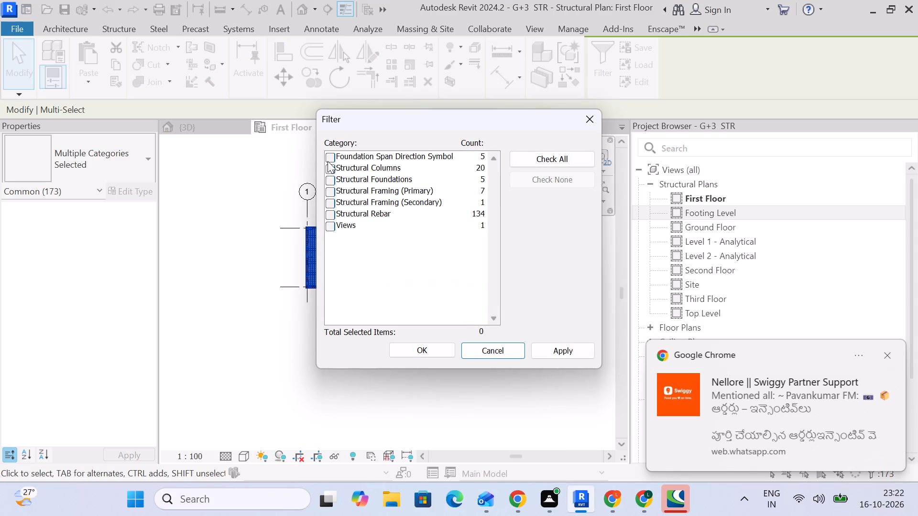
click(329, 157)
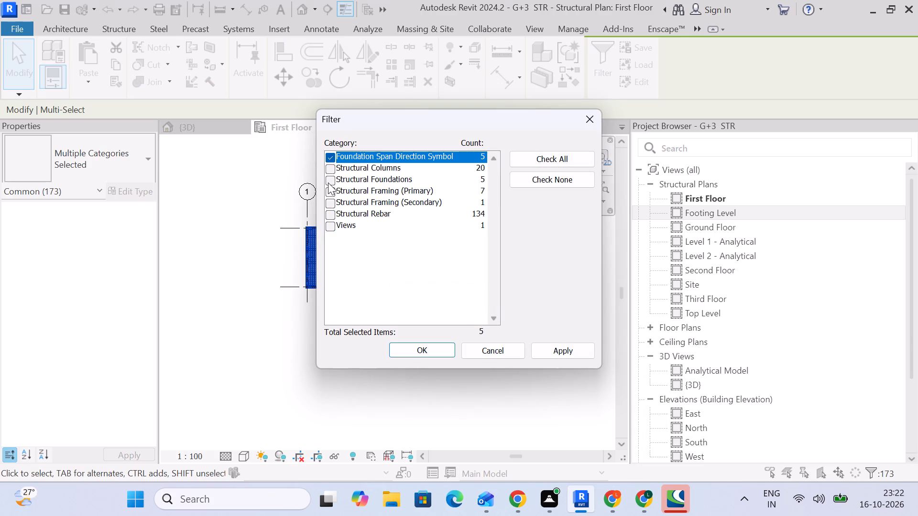
click(328, 180)
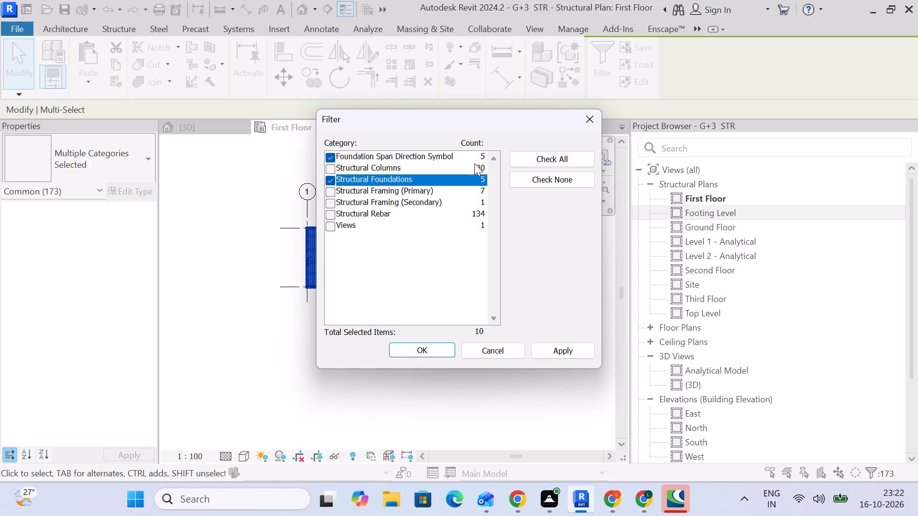
click(407, 351)
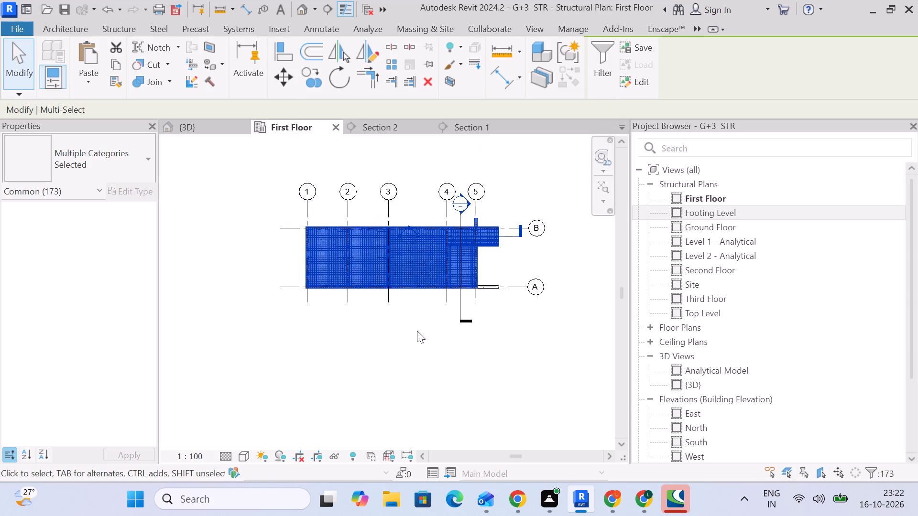
scroll(440, 266, up, 4)
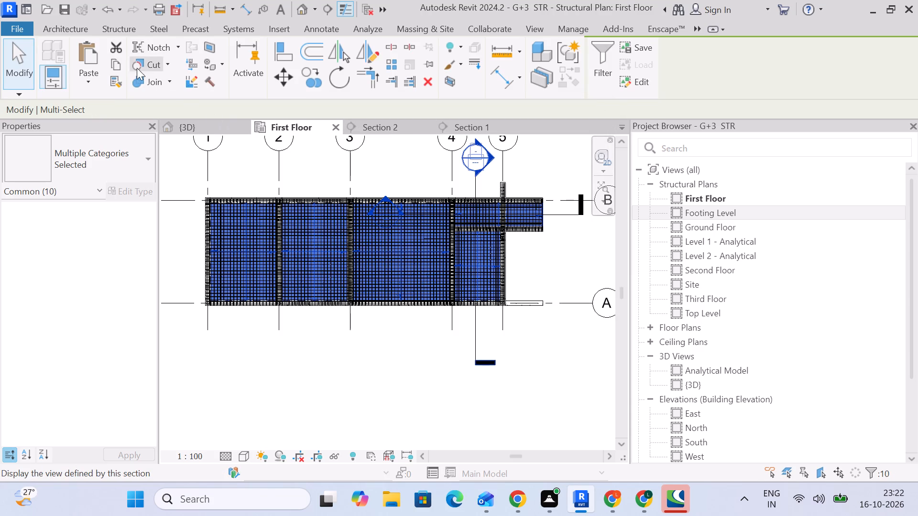
click(120, 68)
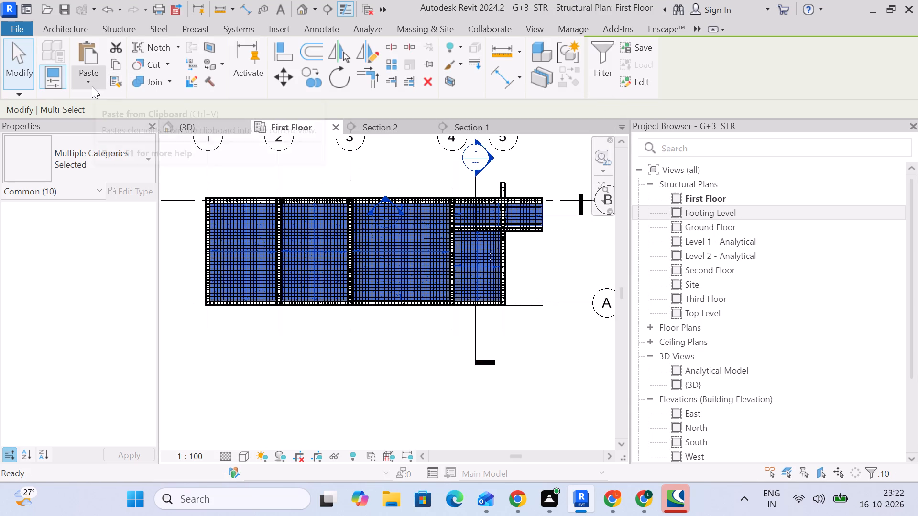
click(113, 65)
click(88, 83)
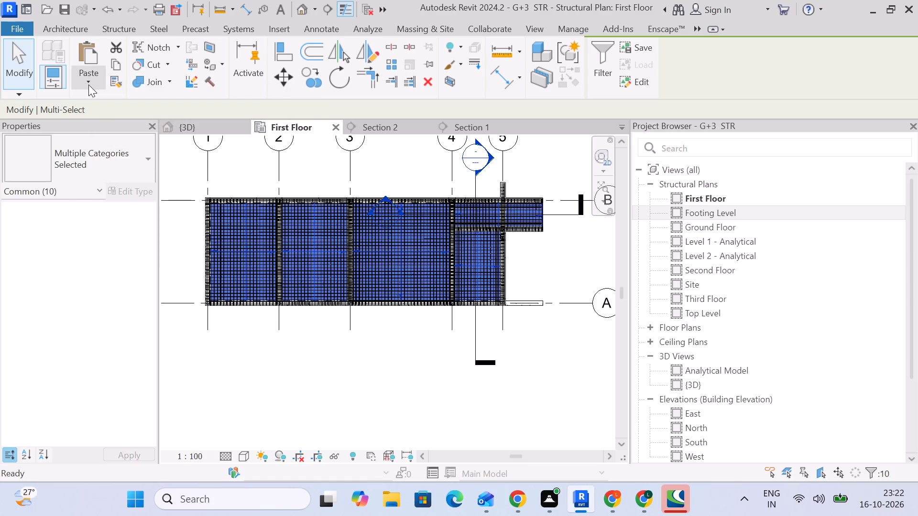
click(109, 160)
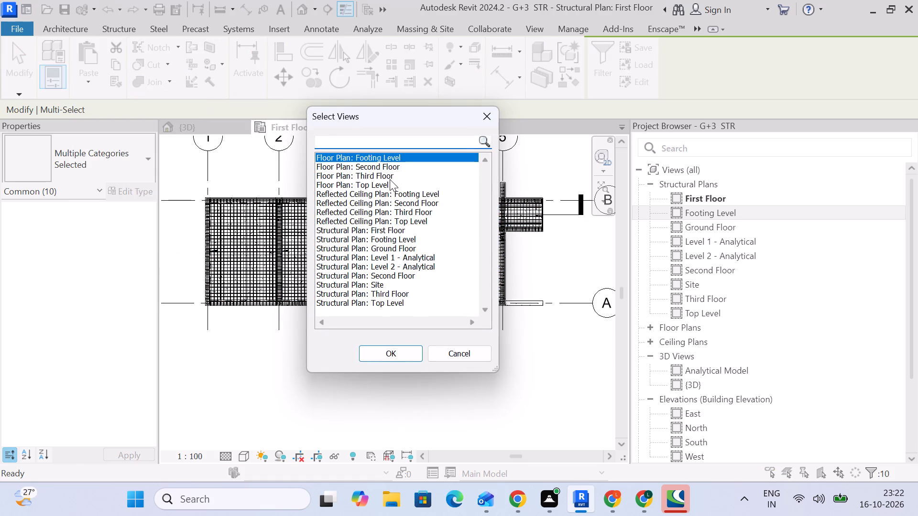
scroll(385, 161, up, 4)
click(416, 201)
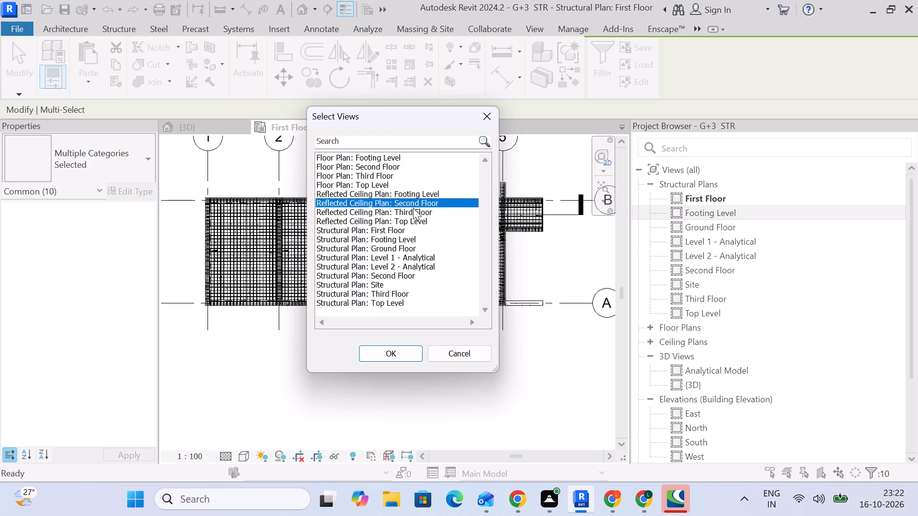
click(387, 277)
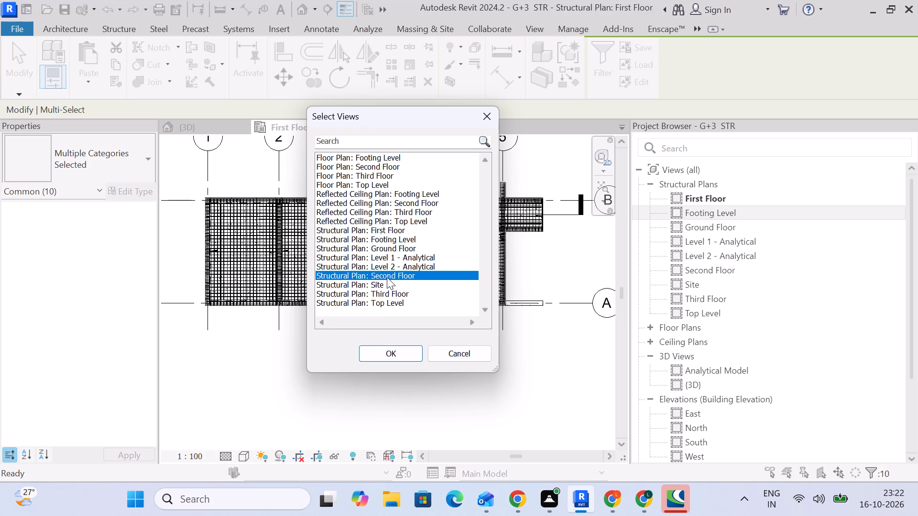
ctrl+click(392, 294)
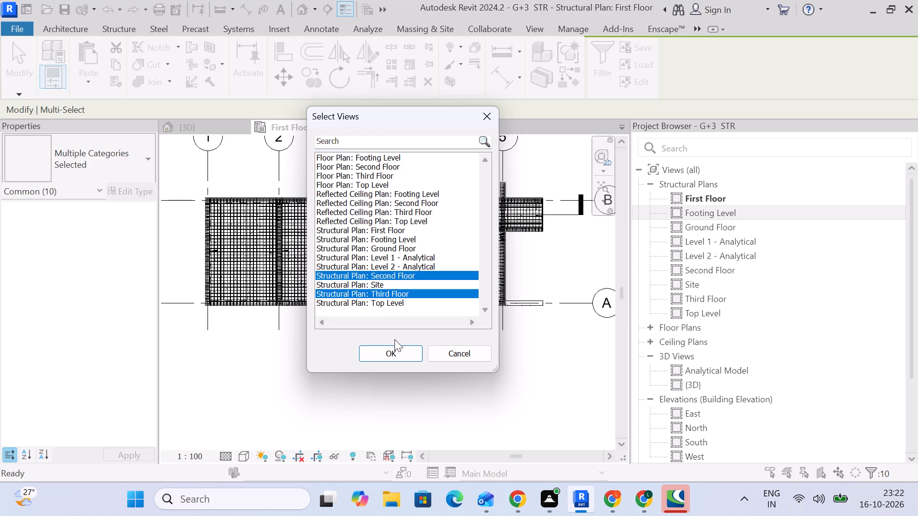
click(398, 352)
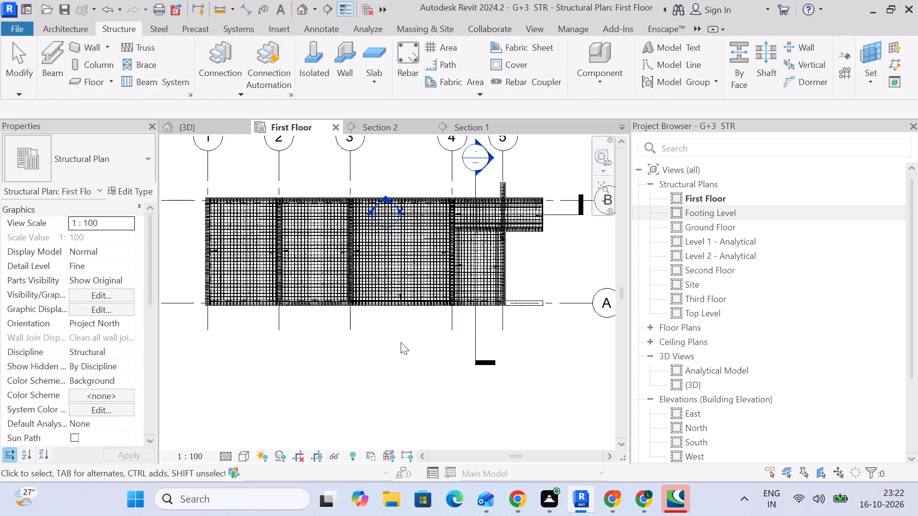
click(298, 337)
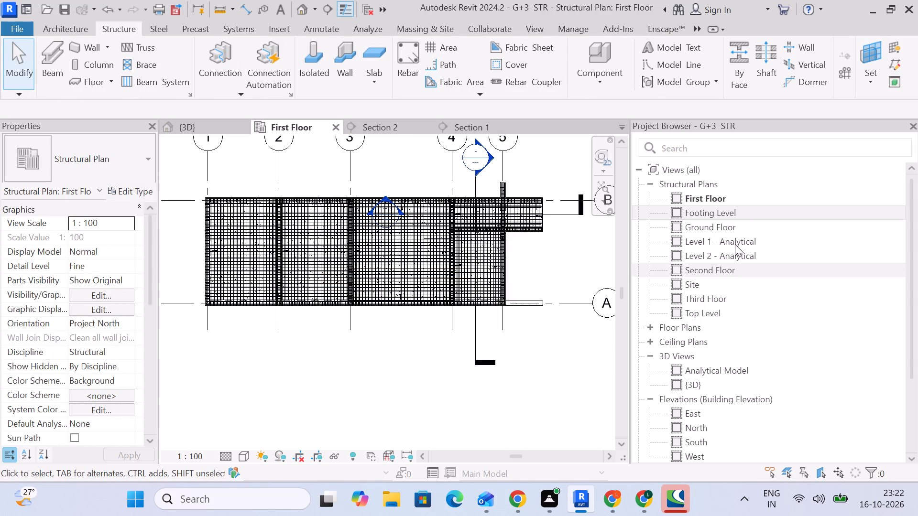
Open the Second Floor structural plan and set its detail level to Fine.
double_click(738, 269)
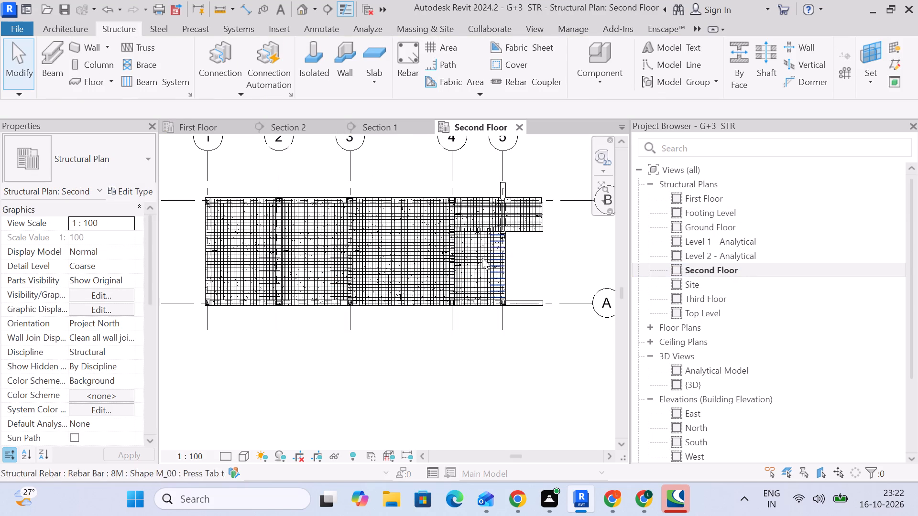
scroll(411, 246, up, 5)
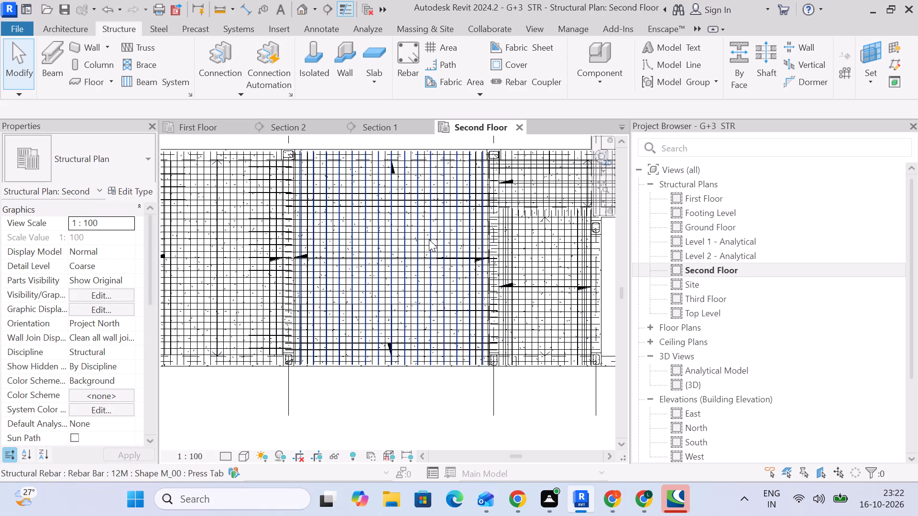
scroll(433, 271, down, 4)
click(224, 453)
click(225, 443)
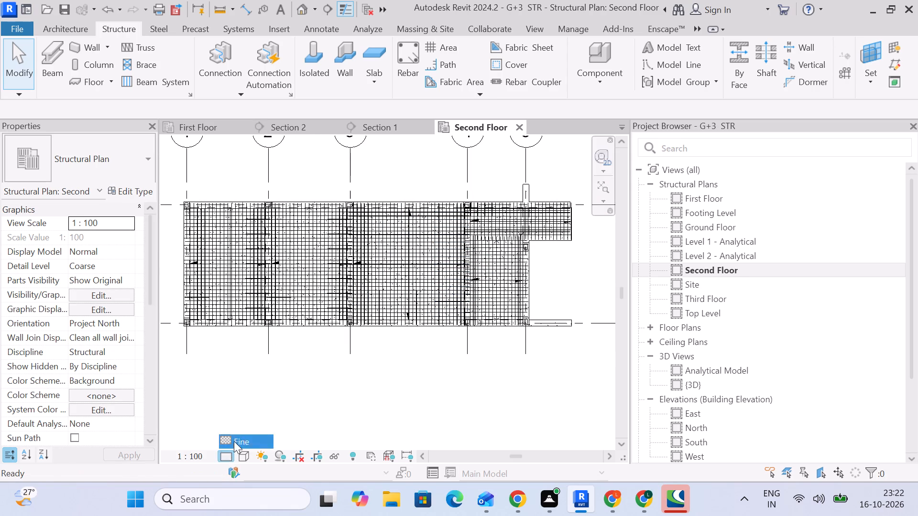
click(372, 390)
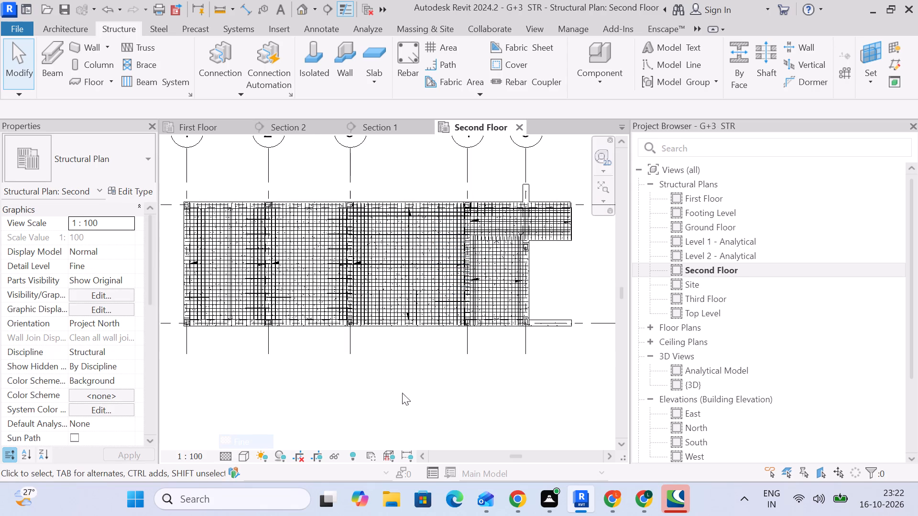
Open the Third Floor structural plan and set its detail level to Fine.
click(718, 296)
double_click(718, 296)
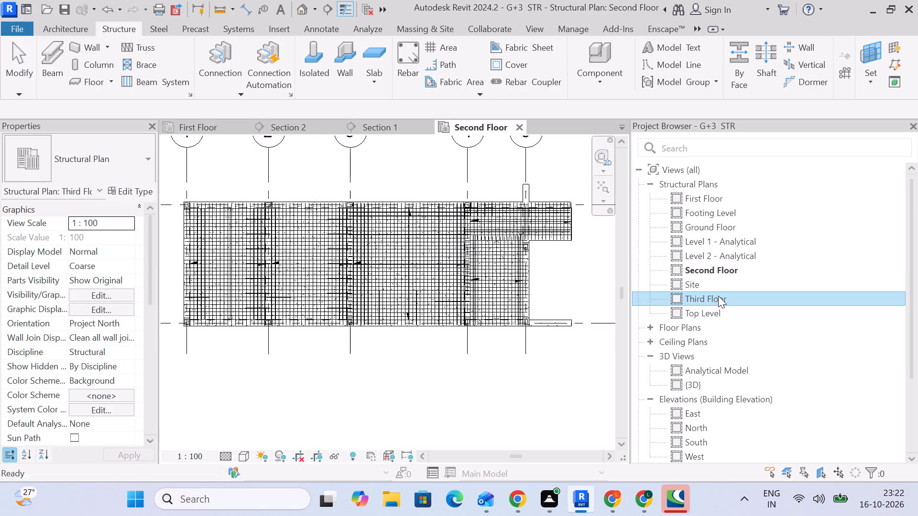
click(219, 457)
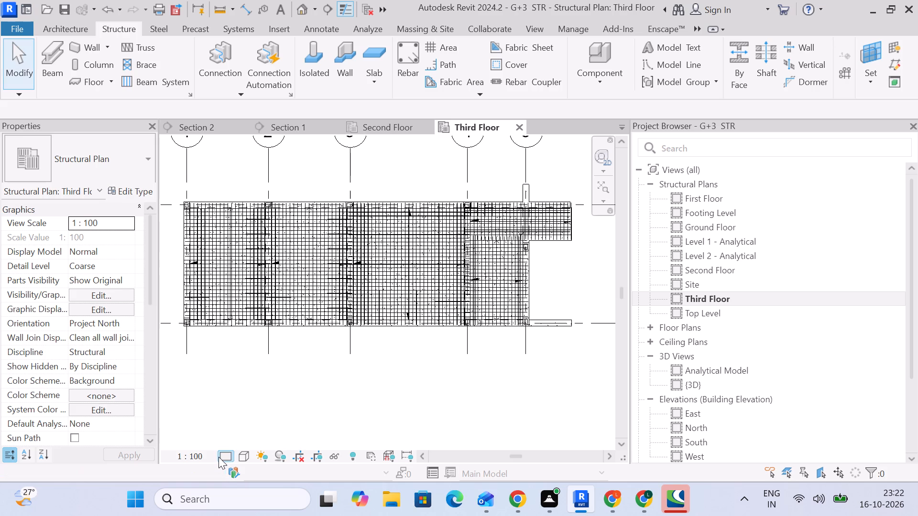
click(233, 441)
click(383, 400)
Examine the slab reinforcement in the Third Floor plan, both close up and across all bays.
scroll(386, 390, down, 1)
scroll(401, 290, up, 2)
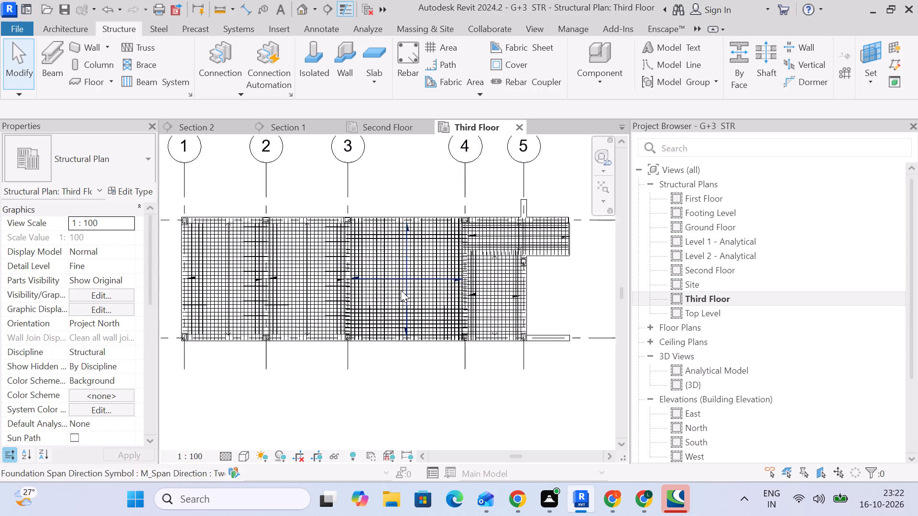
scroll(401, 290, up, 16)
scroll(401, 304, down, 7)
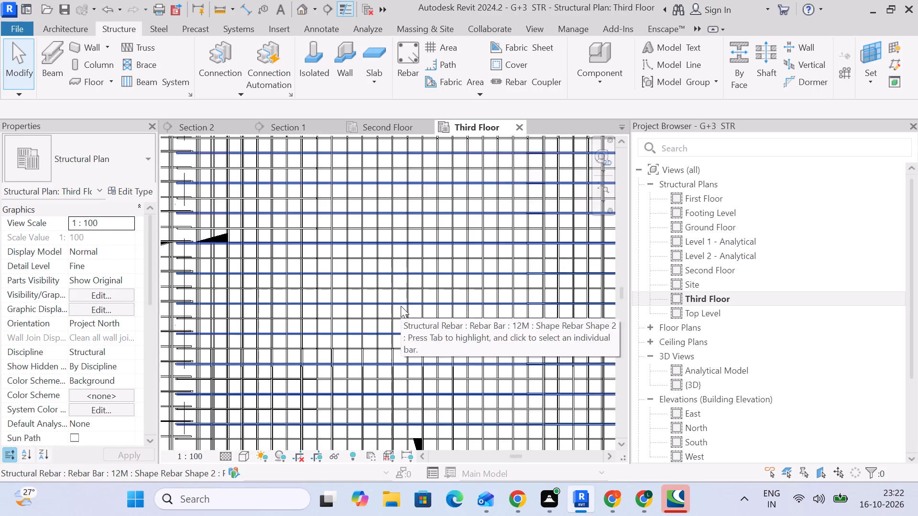
scroll(401, 306, down, 10)
middle_drag(454, 405, 451, 375)
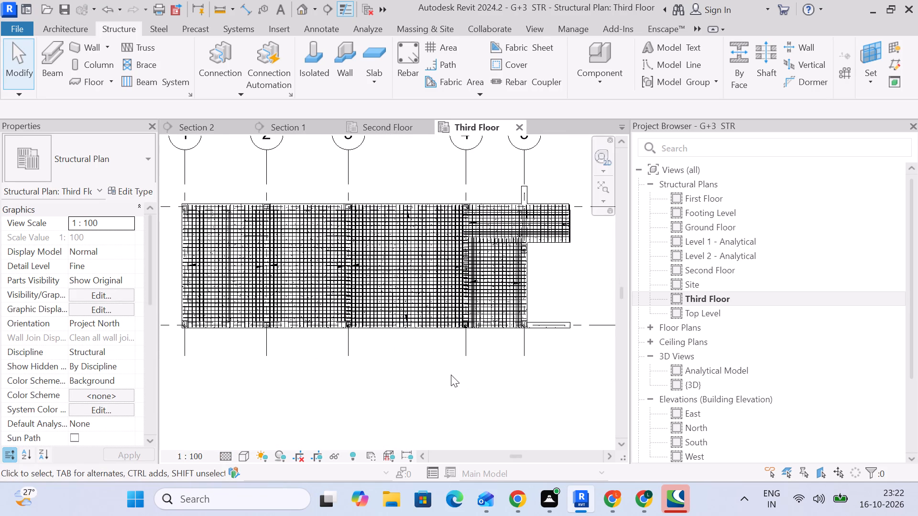
scroll(451, 375, down, 3)
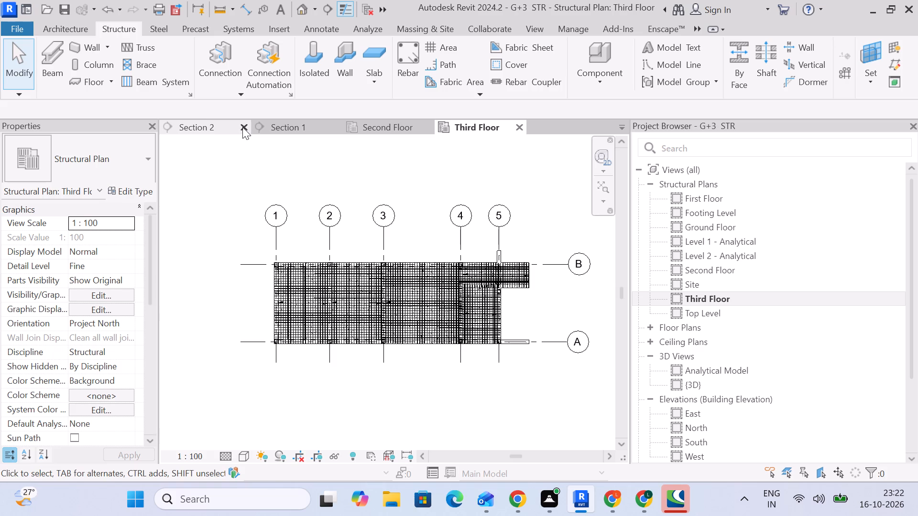
Close the Section 2, First Floor and Section 1 views, keeping the 3D, Second Floor and Third Floor views open.
click(242, 127)
click(242, 127)
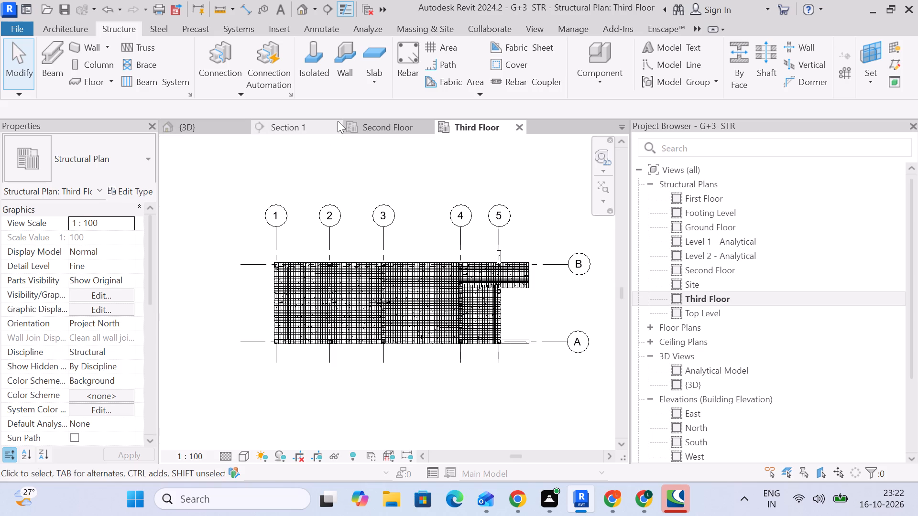
click(338, 120)
click(336, 126)
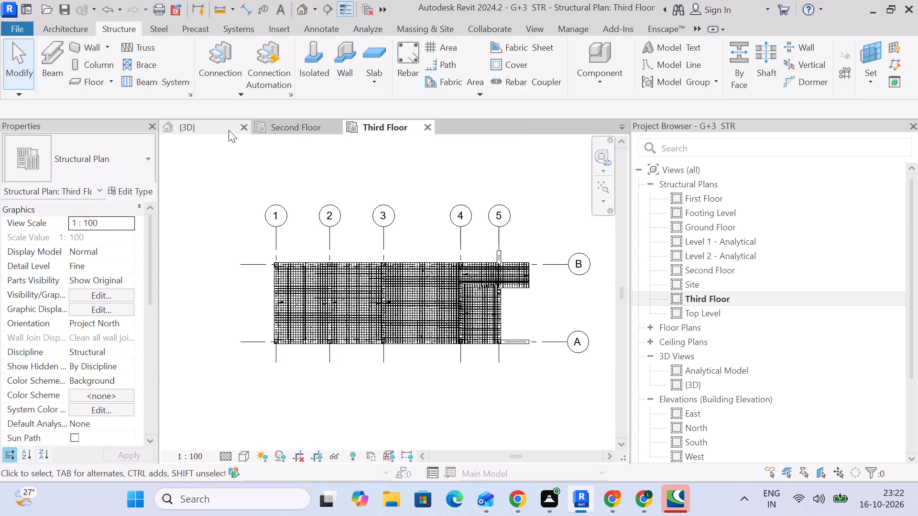
Examine the whole frame in the 3D view from several sides, checking the slab reinforcement on all floors.
click(229, 130)
scroll(244, 203, down, 10)
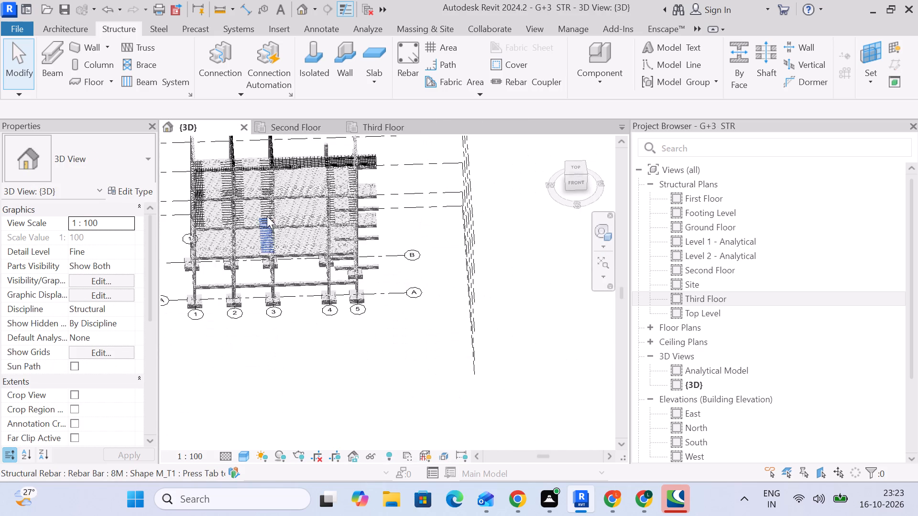
middle_drag(283, 316, 396, 250)
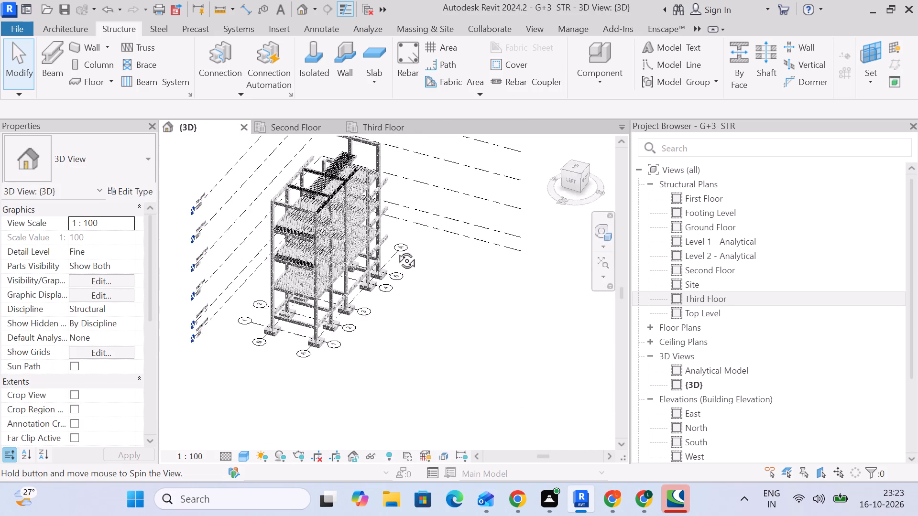
middle_drag(396, 250, 200, 284)
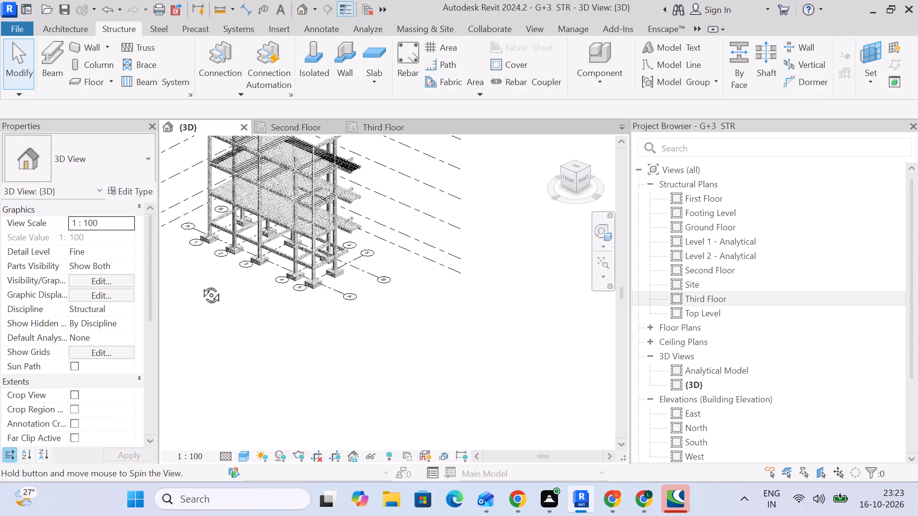
middle_drag(200, 284, 199, 285)
middle_drag(221, 290, 302, 429)
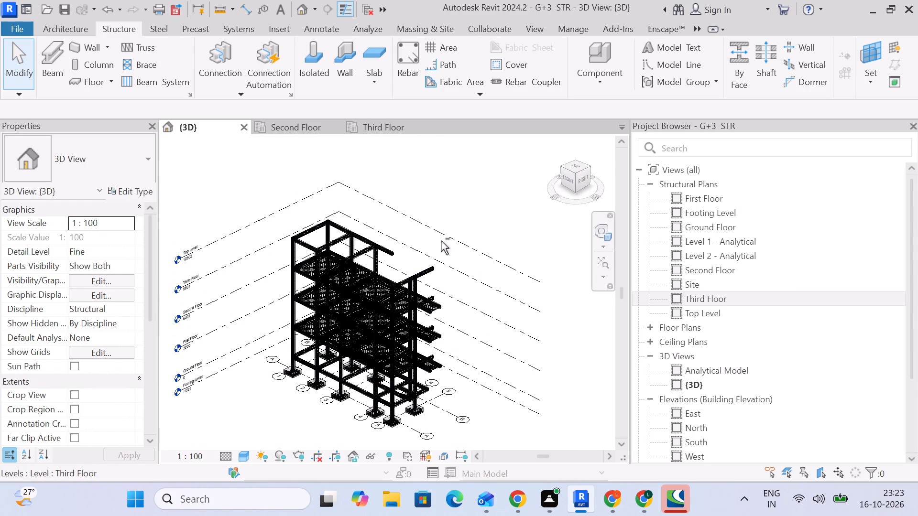
Examine the slab, beam and column reinforcement across all floors and the open top-level bays in the 3D view.
shift+middle_drag(441, 241, 470, 313)
scroll(335, 319, up, 3)
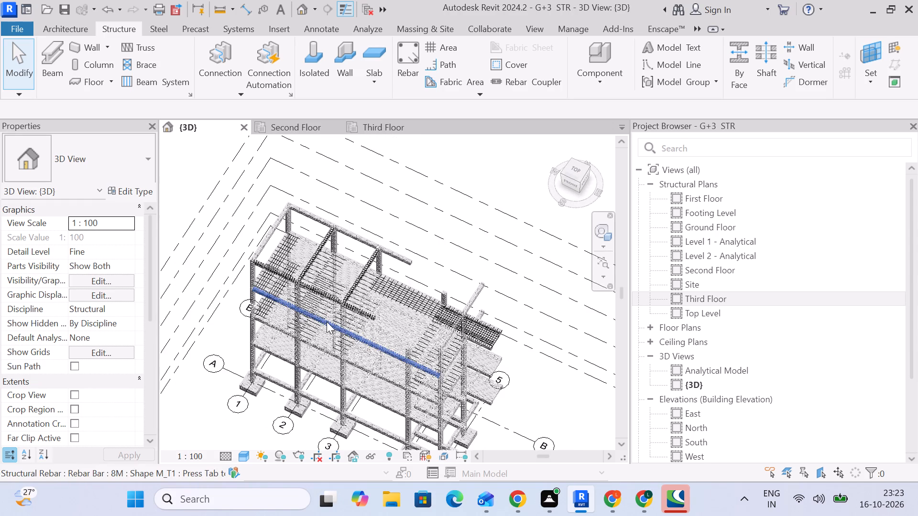
scroll(333, 322, up, 4)
middle_drag(391, 344, 373, 326)
scroll(373, 326, up, 1)
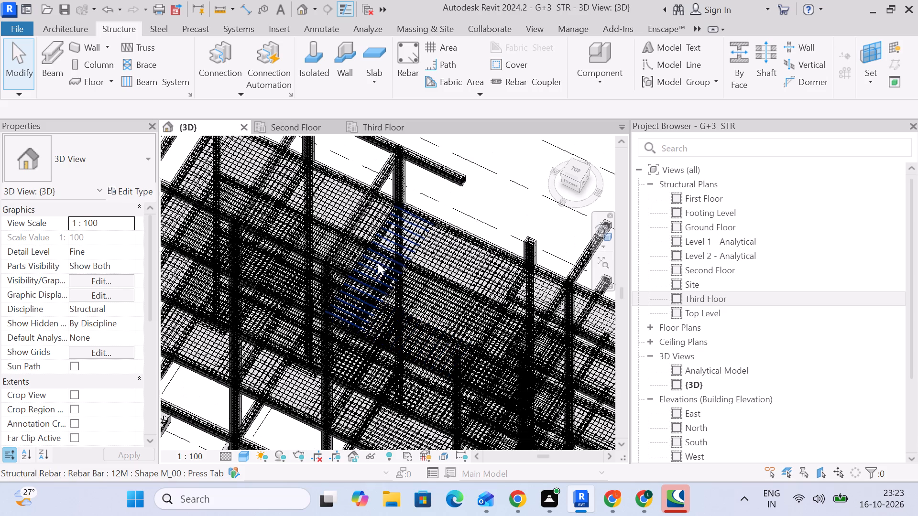
shift+middle_drag(482, 210, 496, 196)
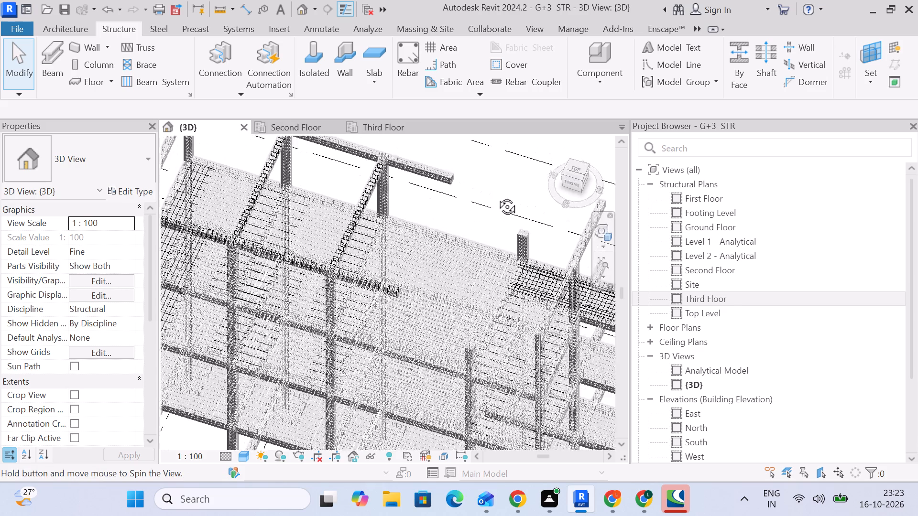
shift+middle_drag(496, 196, 481, 163)
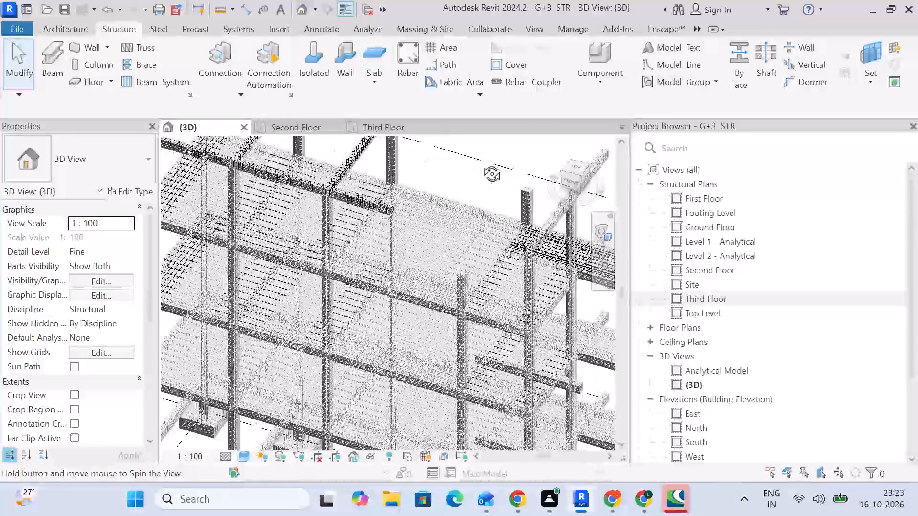
shift+middle_drag(481, 163, 481, 163)
scroll(481, 163, down, 5)
middle_drag(480, 165, 460, 255)
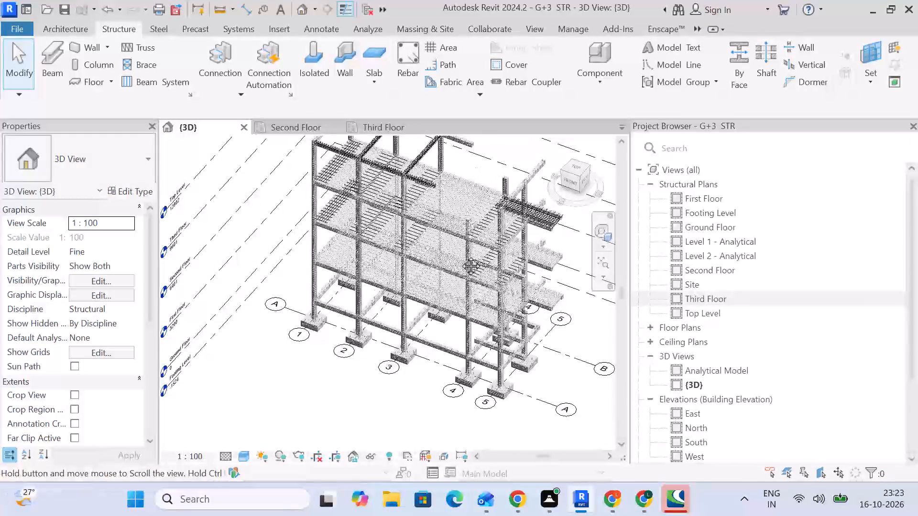
middle_drag(460, 255, 455, 267)
shift+middle_drag(454, 264, 451, 237)
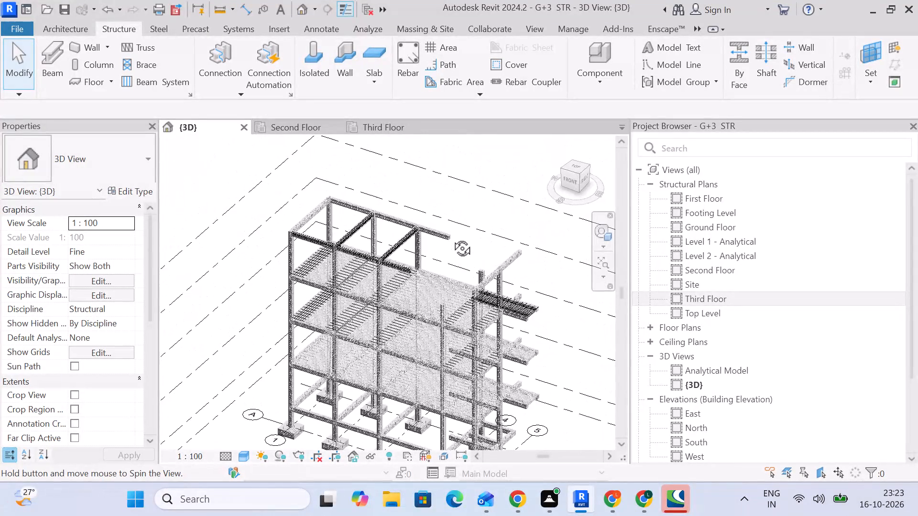
shift+middle_drag(451, 237, 433, 231)
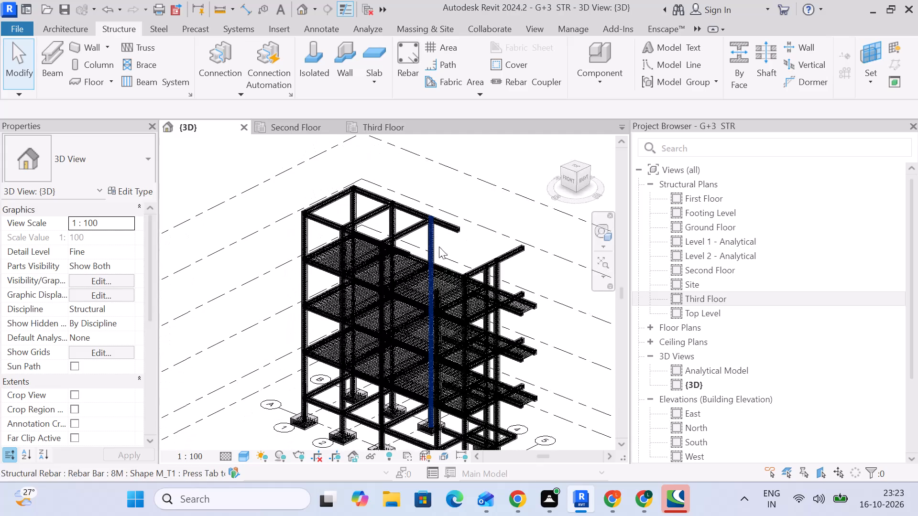
scroll(460, 308, up, 4)
middle_drag(437, 375, 400, 240)
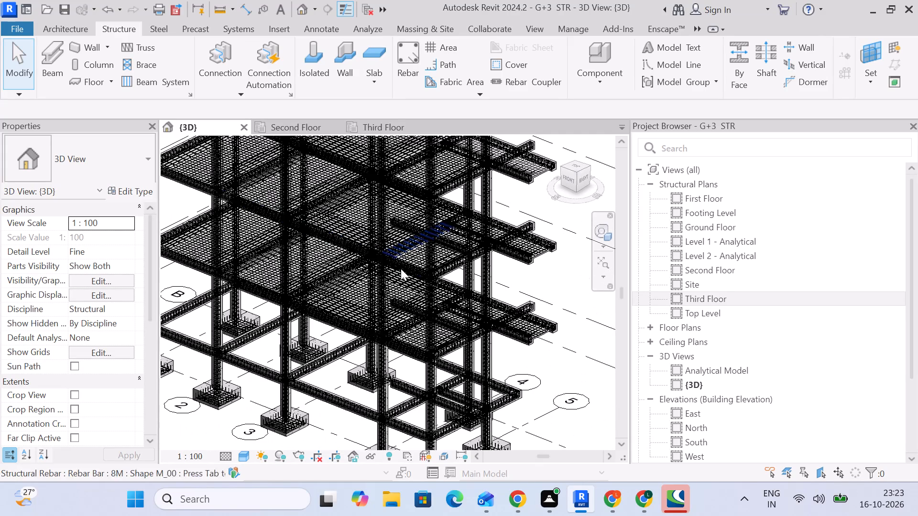
middle_drag(421, 315, 463, 246)
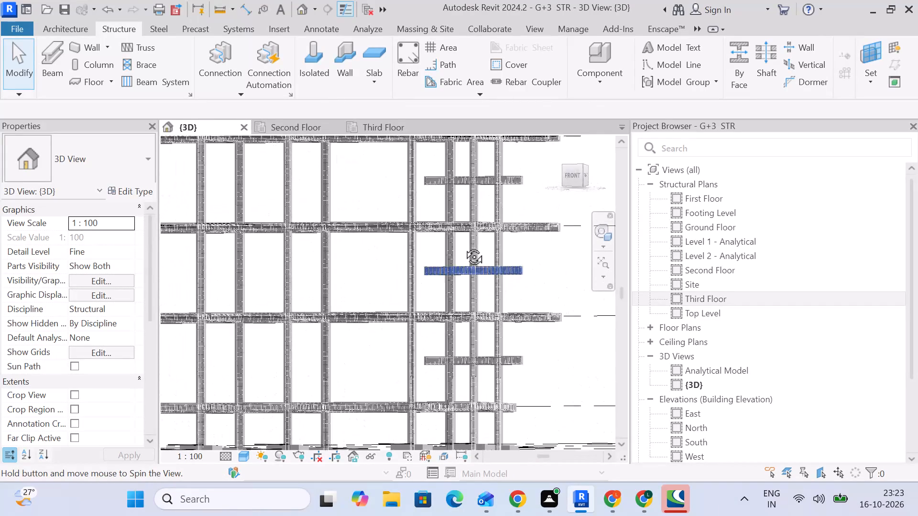
middle_drag(463, 246, 428, 317)
scroll(427, 296, down, 4)
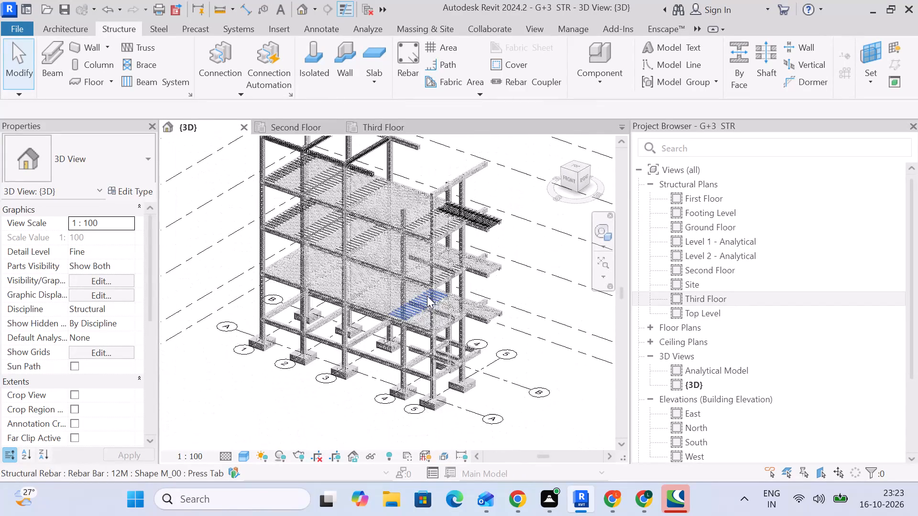
middle_drag(427, 296, 461, 389)
scroll(394, 298, up, 4)
scroll(350, 289, up, 4)
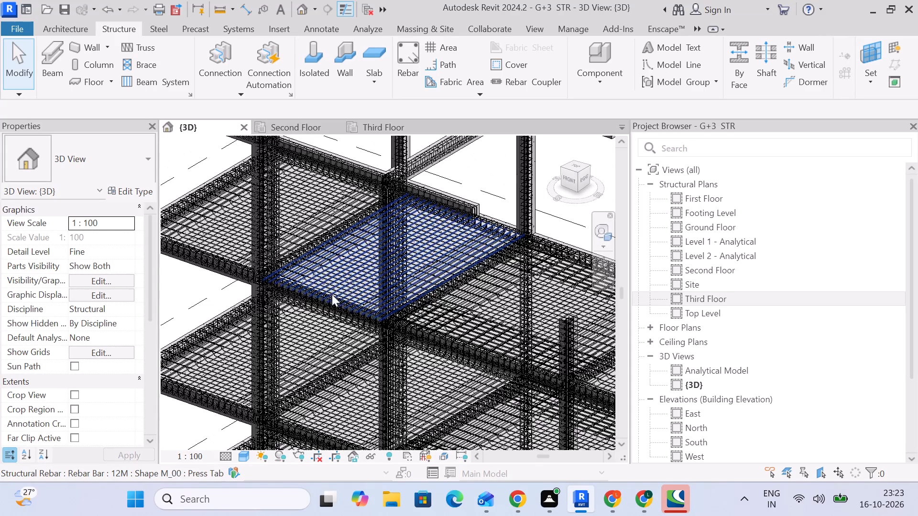
scroll(322, 301, up, 5)
scroll(330, 294, down, 3)
middle_drag(336, 299, 432, 304)
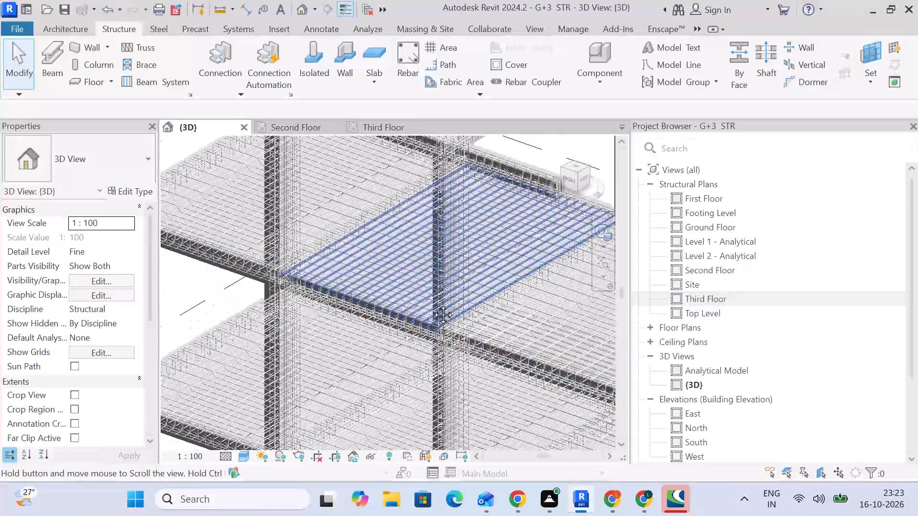
middle_drag(432, 304, 434, 304)
scroll(439, 290, up, 1)
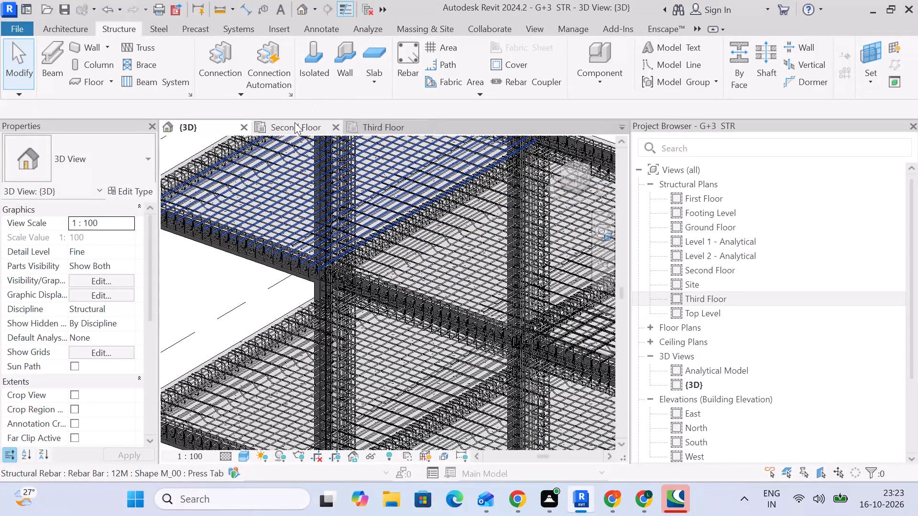
Copy the two Second Floor foundation slabs between grids 1 and 3, with their span direction symbols, and paste them aligned to Structural Plan: Top Level.
click(294, 123)
scroll(247, 231, up, 3)
scroll(248, 231, down, 3)
middle_drag(252, 233, 323, 228)
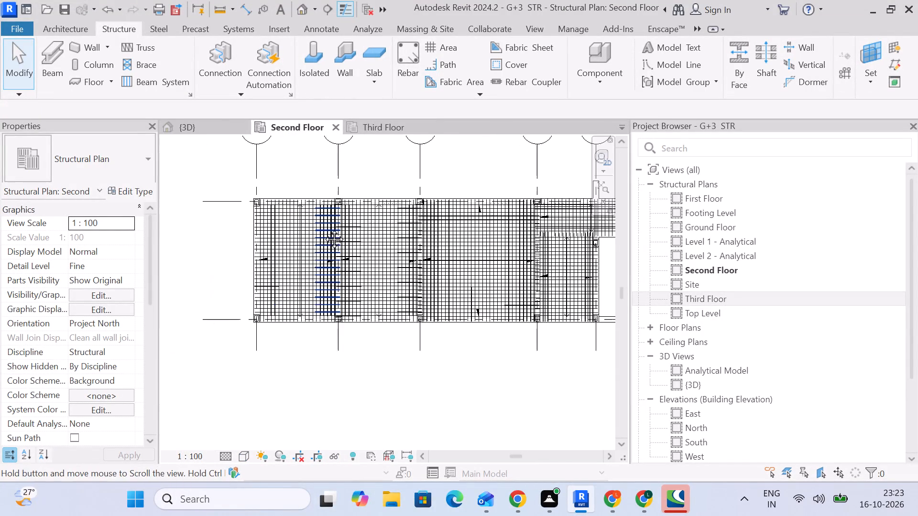
middle_drag(323, 228, 324, 228)
drag(234, 172, 426, 339)
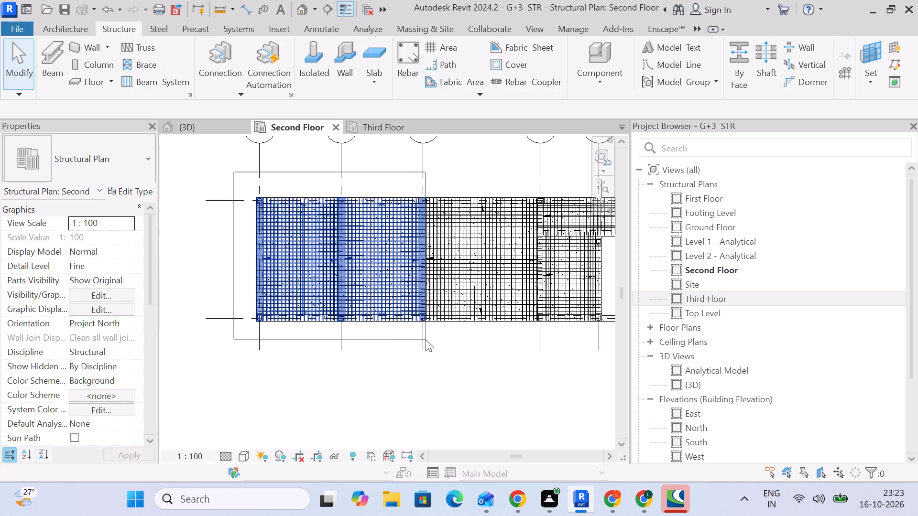
drag(426, 339, 431, 339)
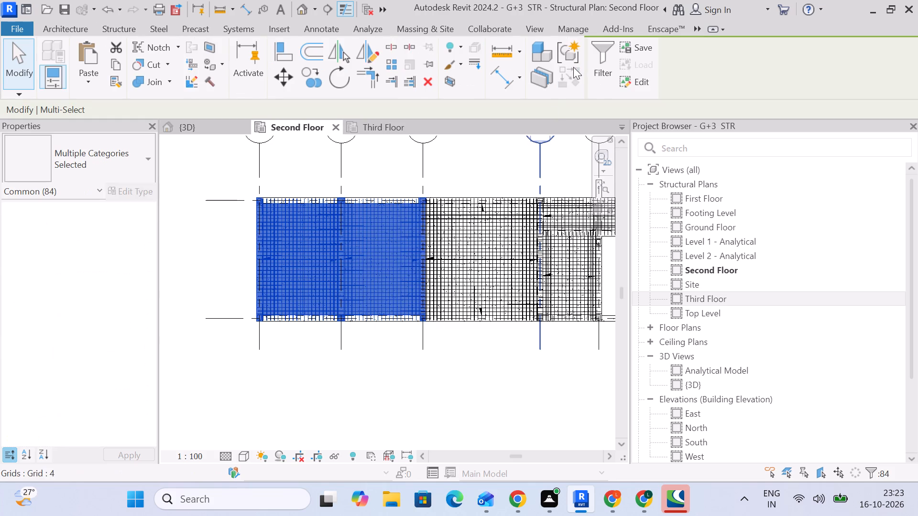
click(605, 66)
drag(571, 175, 565, 185)
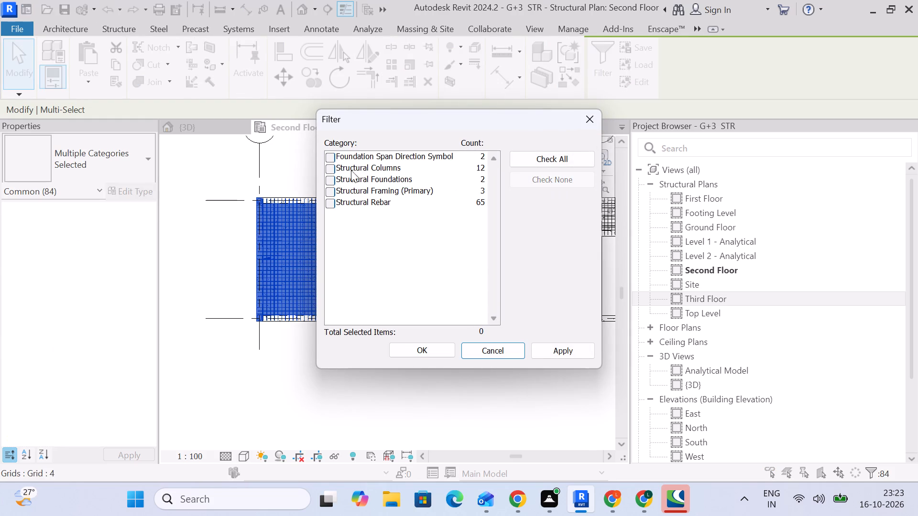
click(333, 158)
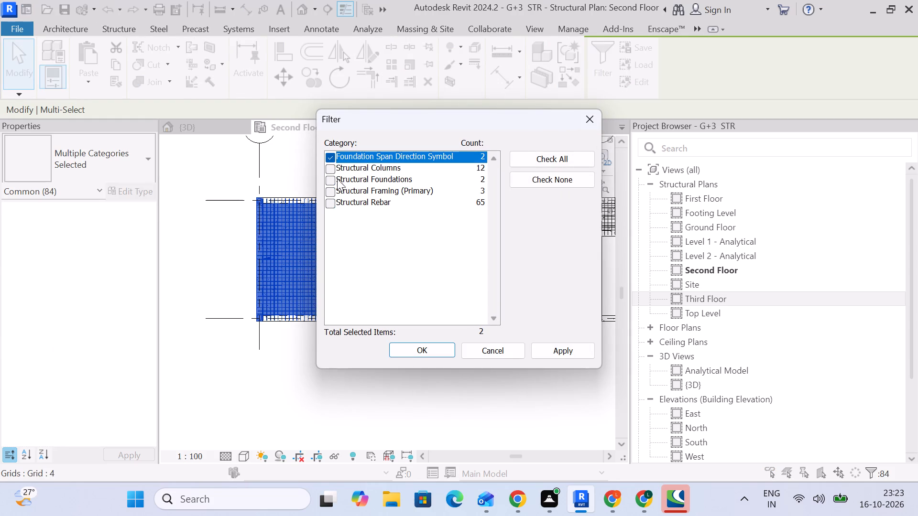
click(330, 179)
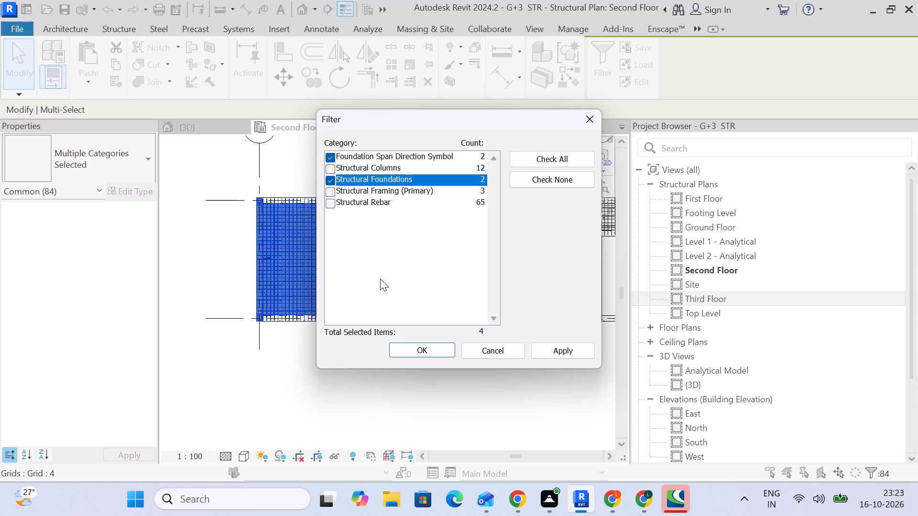
click(411, 346)
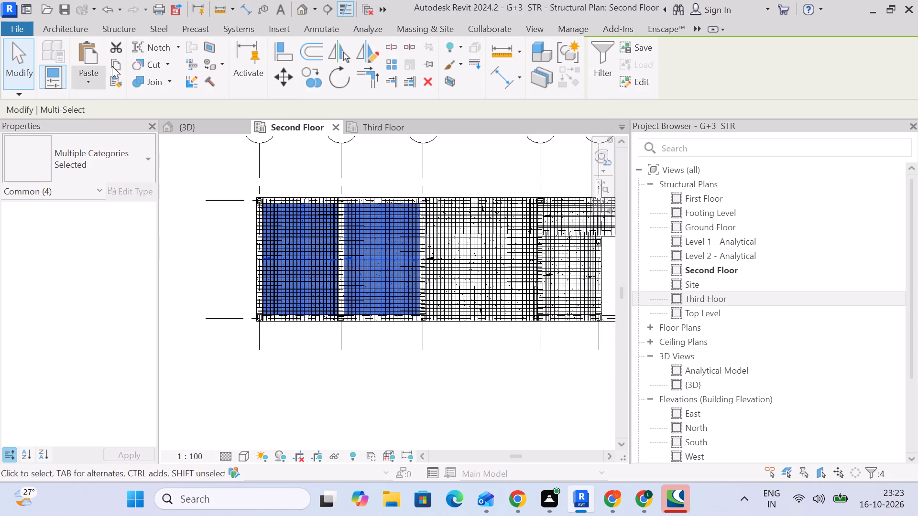
click(119, 69)
click(102, 77)
click(119, 159)
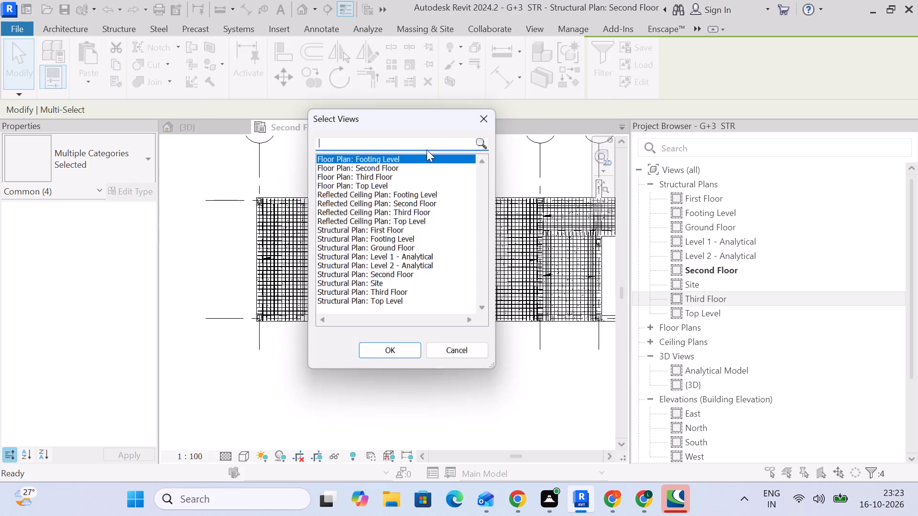
scroll(355, 251, down, 3)
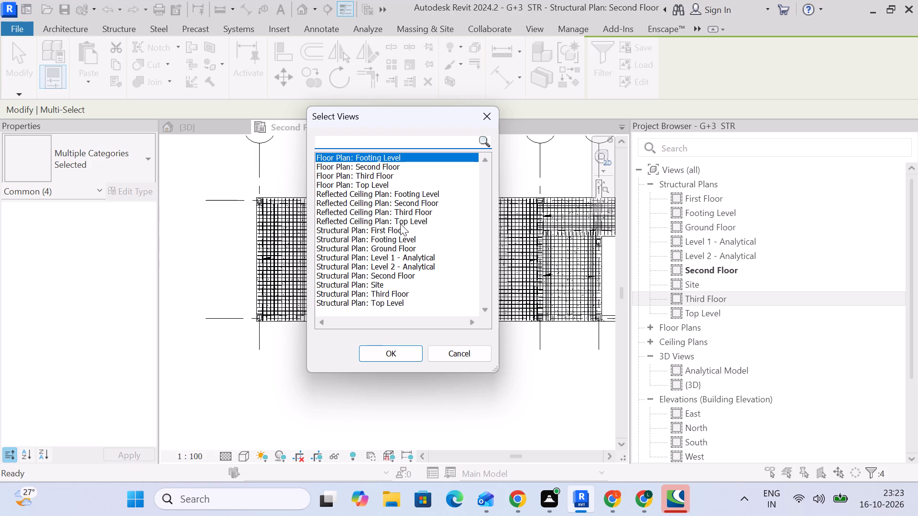
click(385, 301)
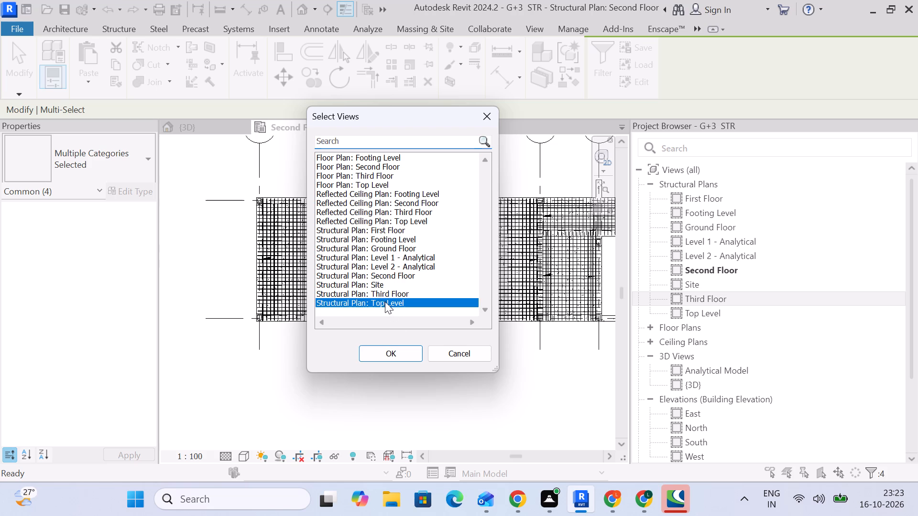
click(391, 352)
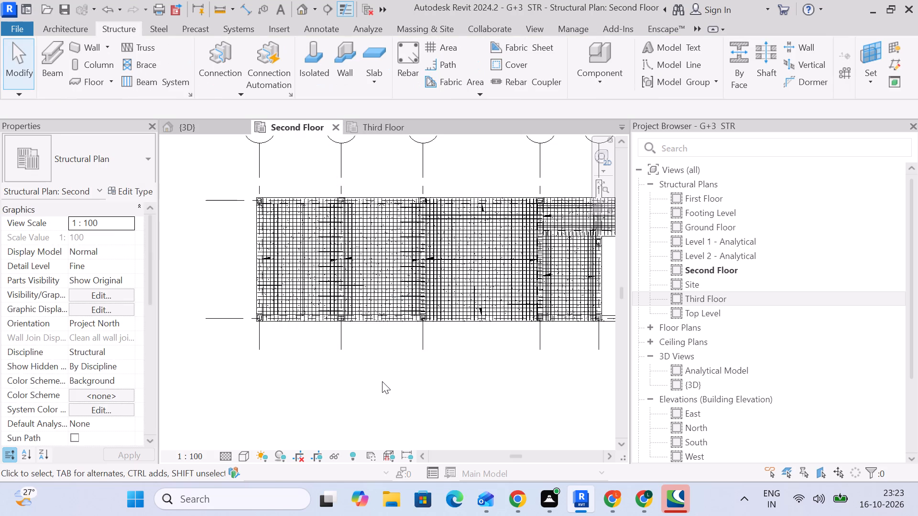
click(382, 381)
Examine the copied top-level slabs and their reinforcement in the 3D view, especially around the open bay beside them.
click(216, 129)
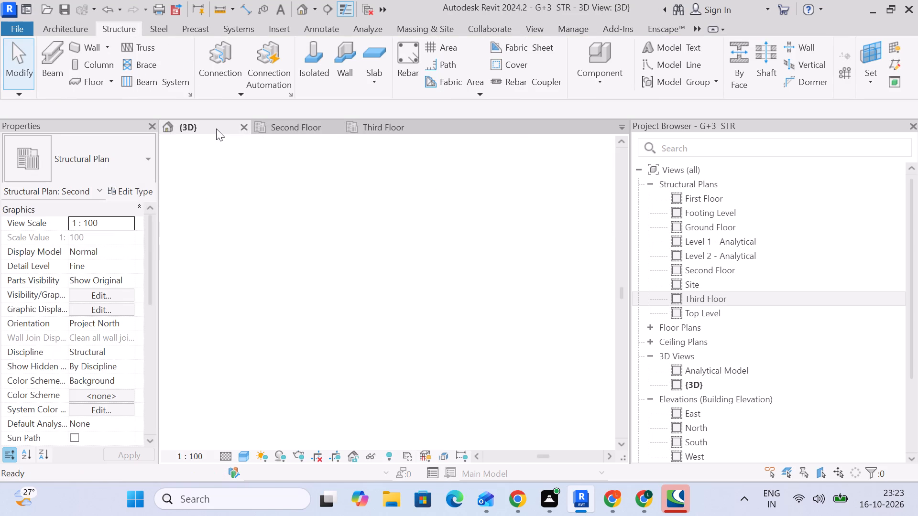
scroll(301, 226, down, 10)
scroll(376, 217, up, 4)
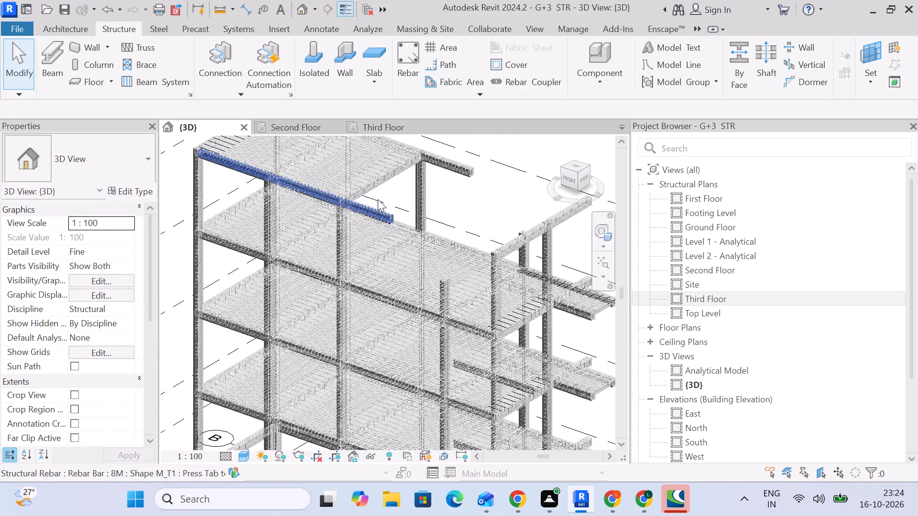
scroll(369, 180, up, 4)
middle_drag(372, 188, 376, 298)
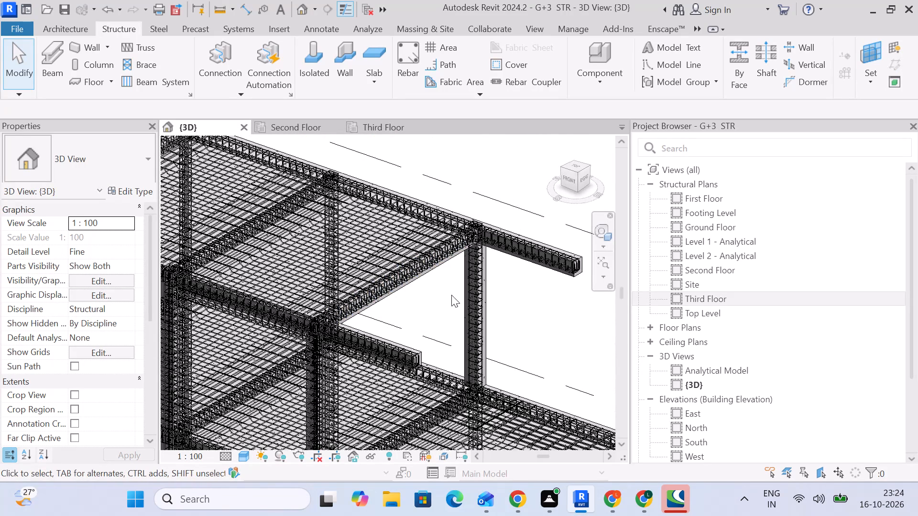
scroll(444, 291, up, 4)
middle_drag(433, 314, 387, 261)
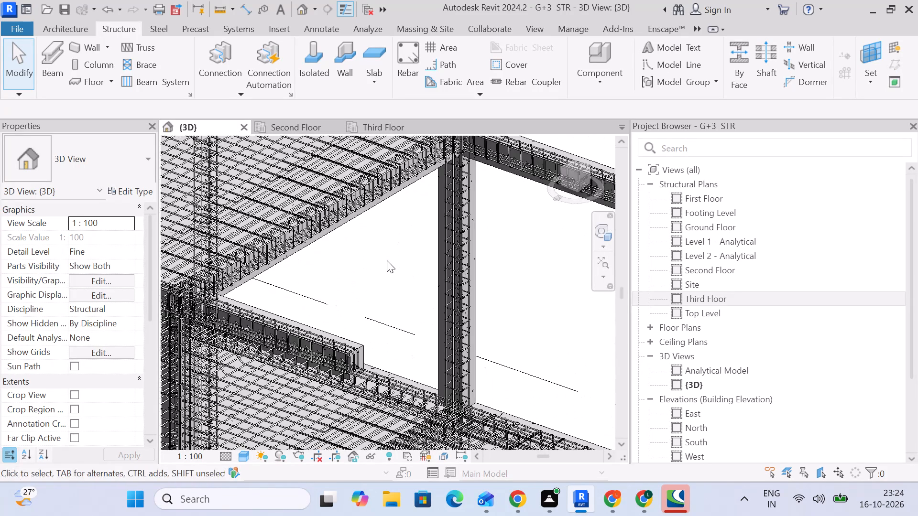
scroll(387, 260, down, 3)
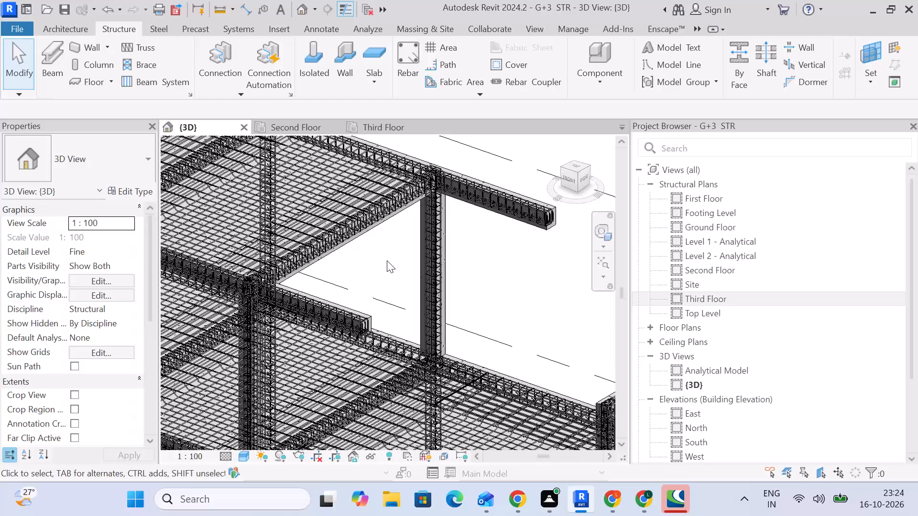
middle_drag(386, 260, 466, 281)
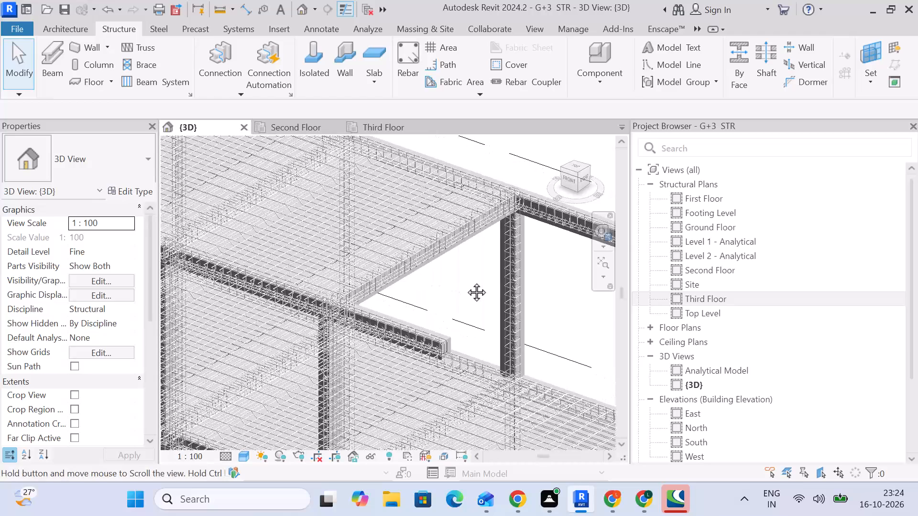
middle_drag(466, 281, 434, 261)
scroll(432, 260, down, 3)
middle_drag(432, 260, 410, 237)
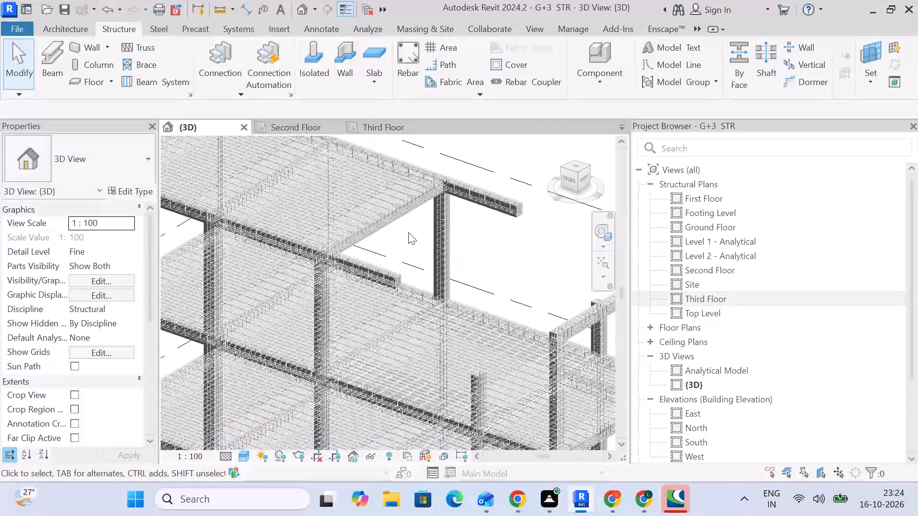
scroll(403, 234, up, 2)
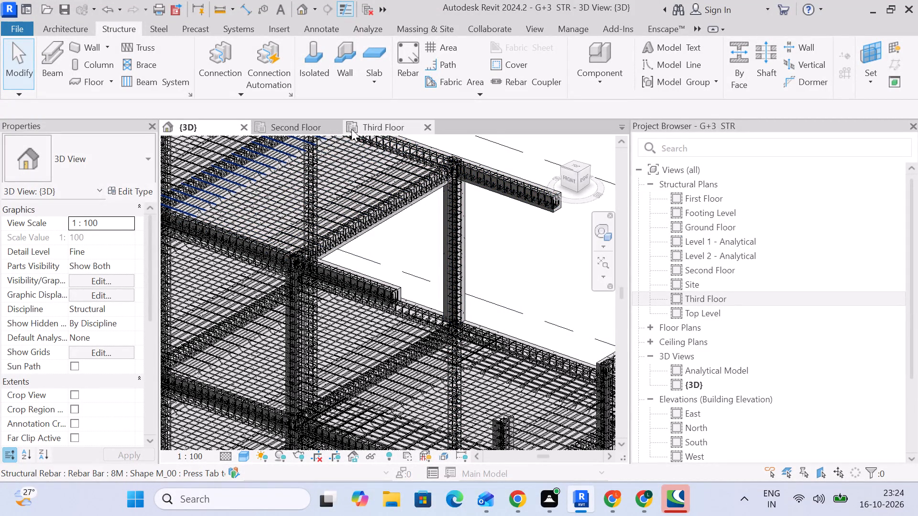
Close the Second Floor and Third Floor plan views, keeping only the 3D view open.
click(418, 129)
click(334, 127)
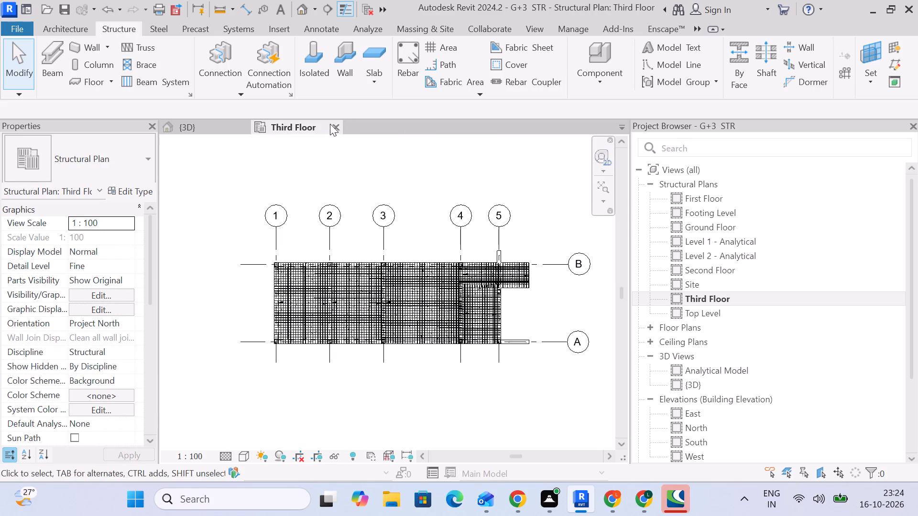
click(333, 124)
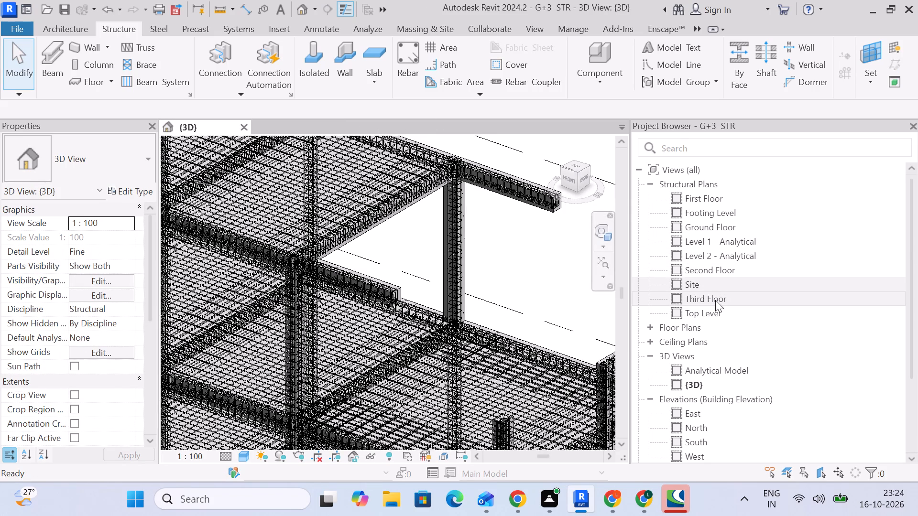
Open the Third Floor structural plan.
double_click(715, 300)
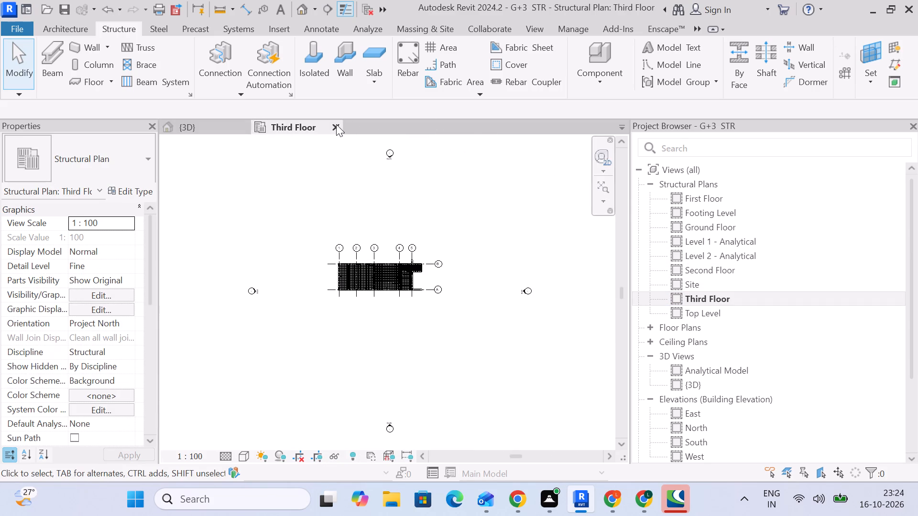
Close the Third Floor plan view and open the Top Level structural plan.
click(336, 124)
double_click(741, 311)
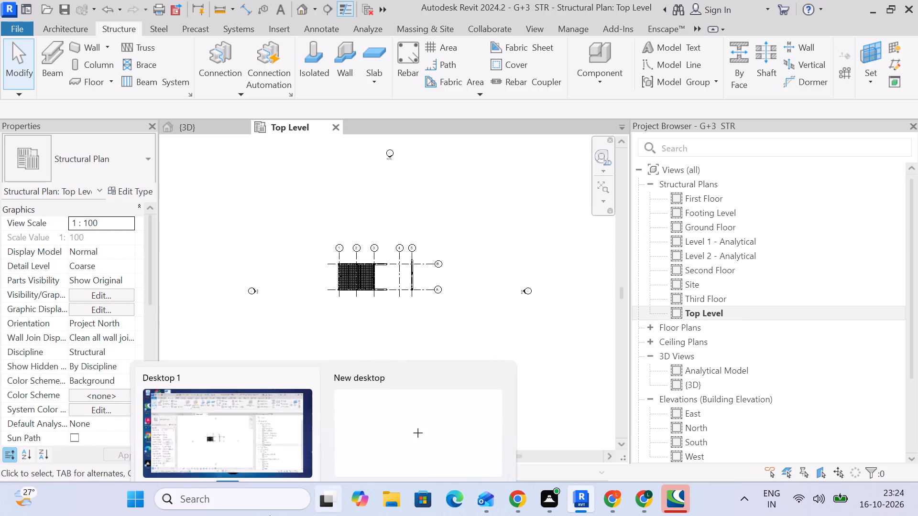
Set the Top Level plan's detail level to Fine.
scroll(411, 284, up, 10)
middle_drag(328, 299, 410, 286)
scroll(375, 253, up, 3)
scroll(375, 253, down, 2)
click(222, 459)
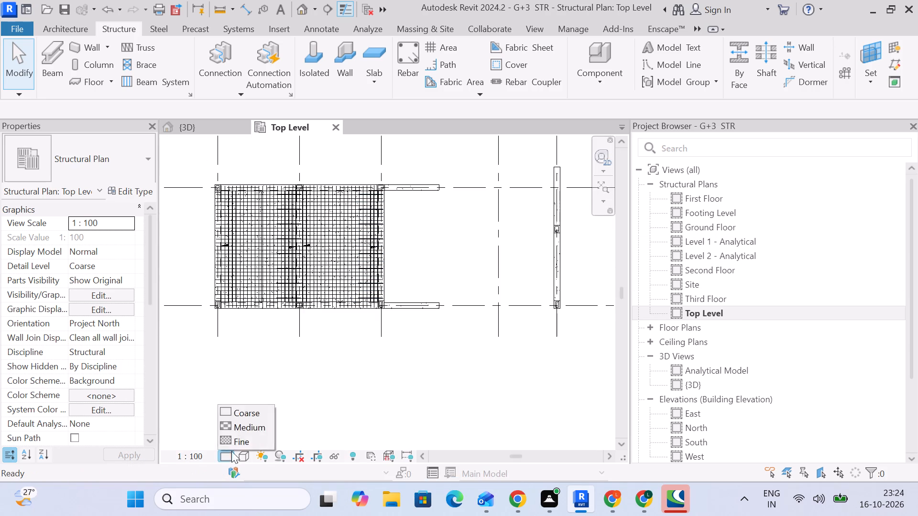
click(239, 447)
middle_click(419, 215)
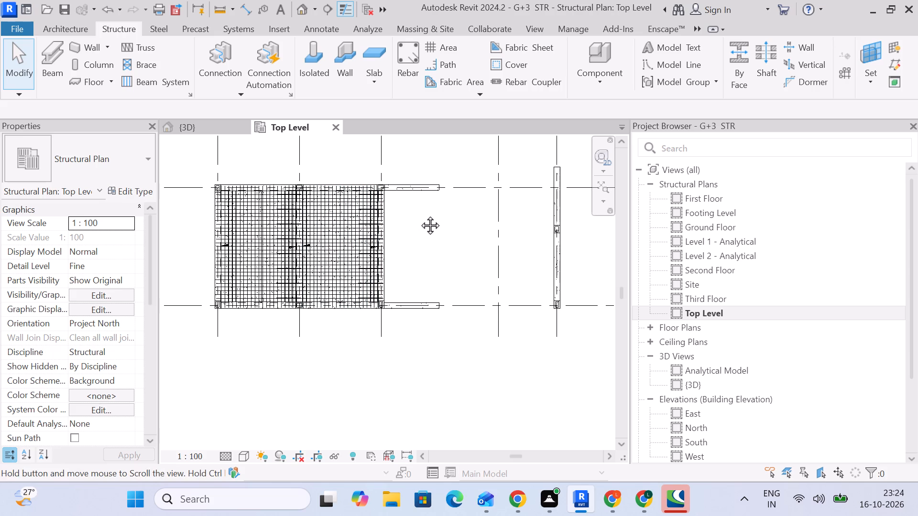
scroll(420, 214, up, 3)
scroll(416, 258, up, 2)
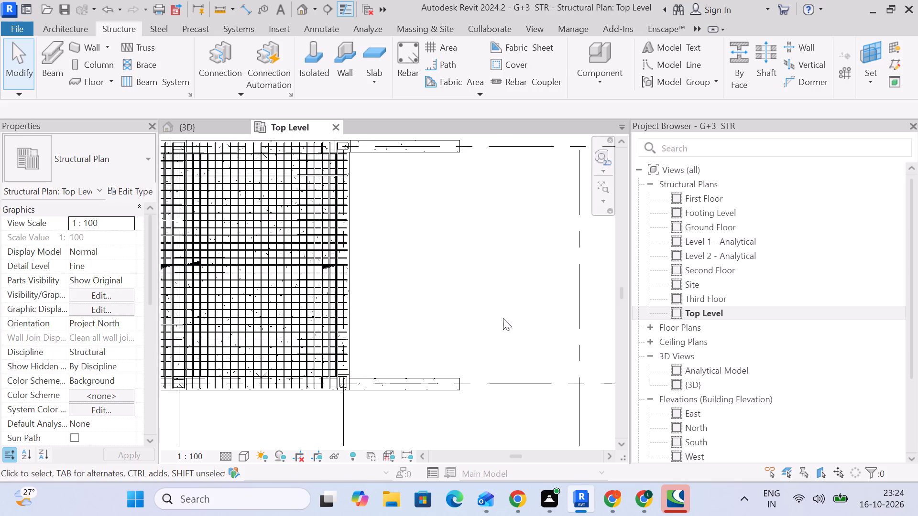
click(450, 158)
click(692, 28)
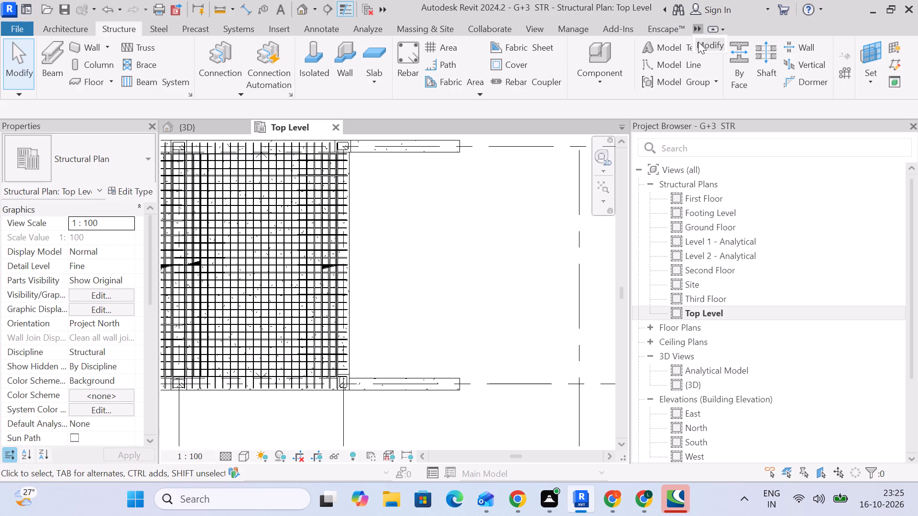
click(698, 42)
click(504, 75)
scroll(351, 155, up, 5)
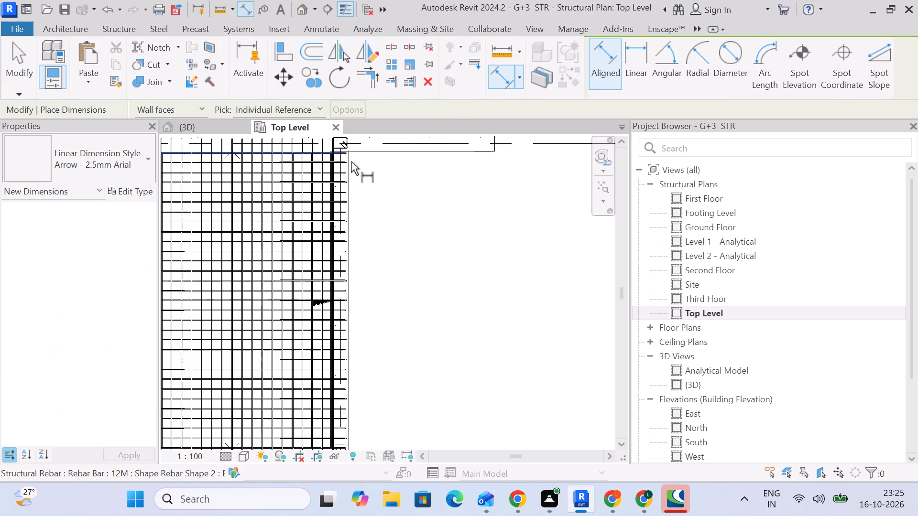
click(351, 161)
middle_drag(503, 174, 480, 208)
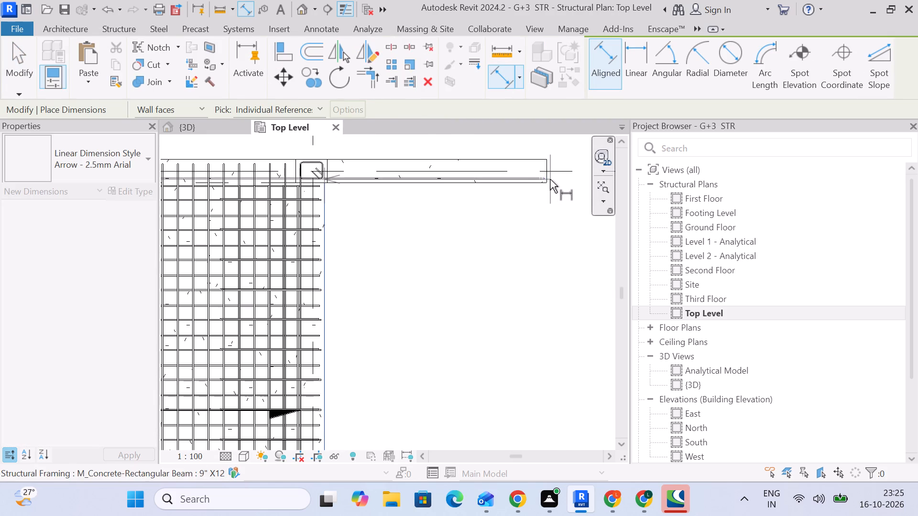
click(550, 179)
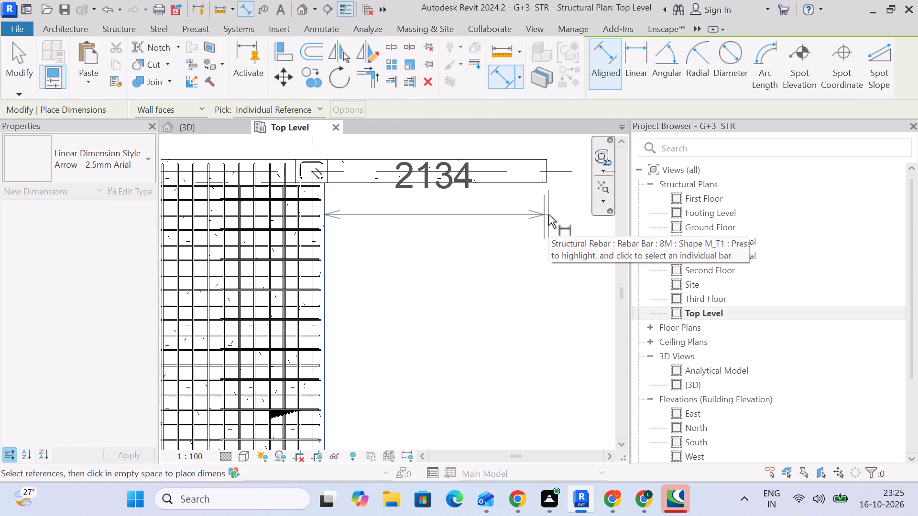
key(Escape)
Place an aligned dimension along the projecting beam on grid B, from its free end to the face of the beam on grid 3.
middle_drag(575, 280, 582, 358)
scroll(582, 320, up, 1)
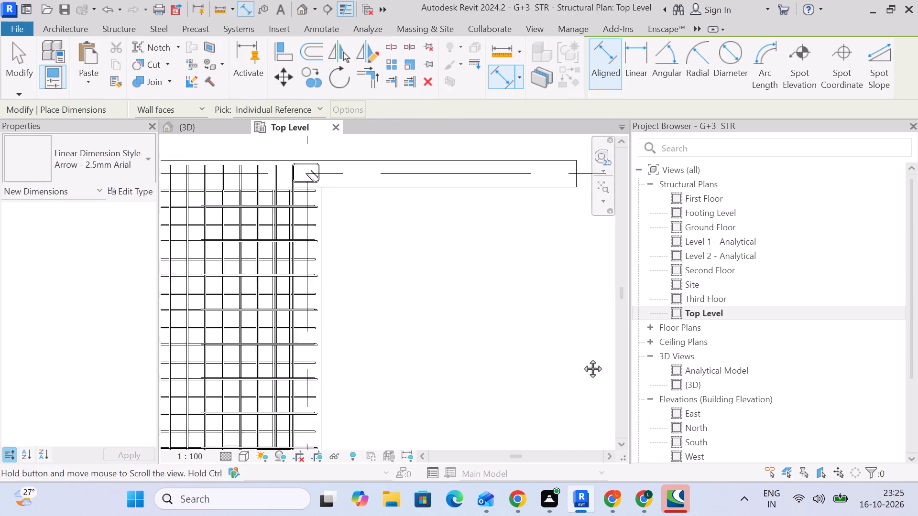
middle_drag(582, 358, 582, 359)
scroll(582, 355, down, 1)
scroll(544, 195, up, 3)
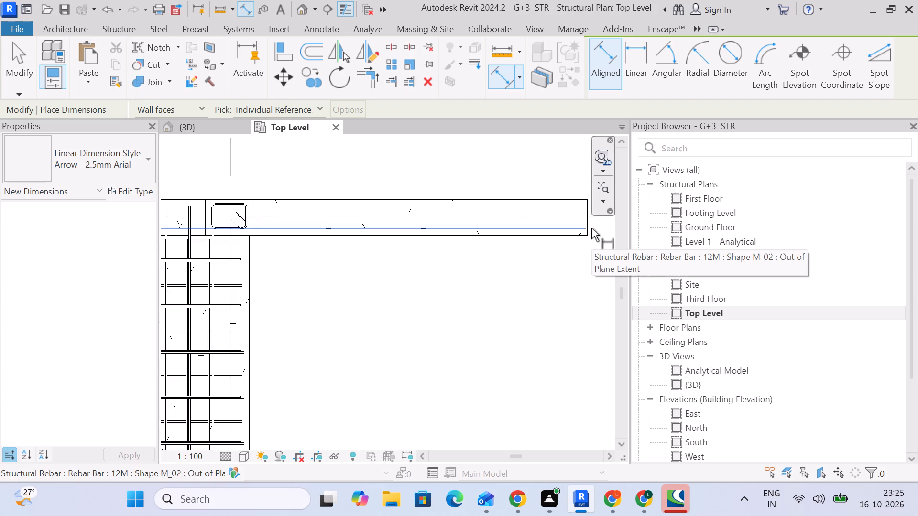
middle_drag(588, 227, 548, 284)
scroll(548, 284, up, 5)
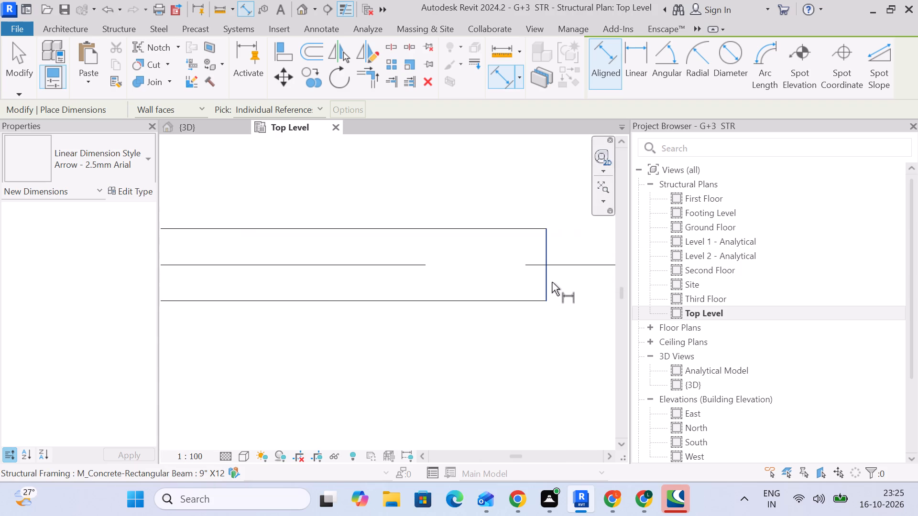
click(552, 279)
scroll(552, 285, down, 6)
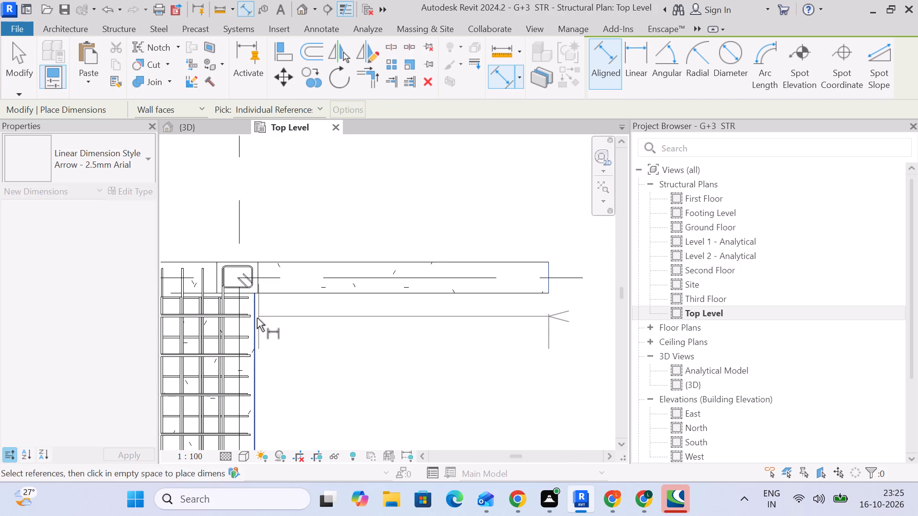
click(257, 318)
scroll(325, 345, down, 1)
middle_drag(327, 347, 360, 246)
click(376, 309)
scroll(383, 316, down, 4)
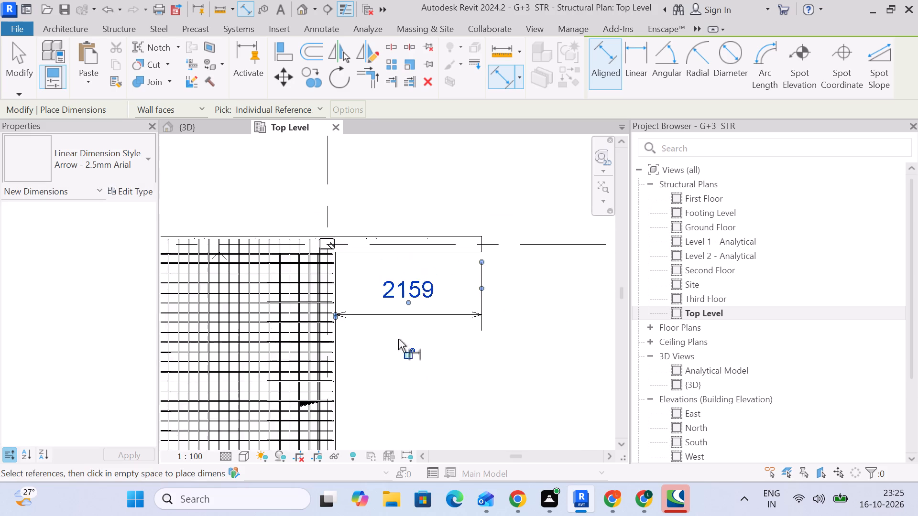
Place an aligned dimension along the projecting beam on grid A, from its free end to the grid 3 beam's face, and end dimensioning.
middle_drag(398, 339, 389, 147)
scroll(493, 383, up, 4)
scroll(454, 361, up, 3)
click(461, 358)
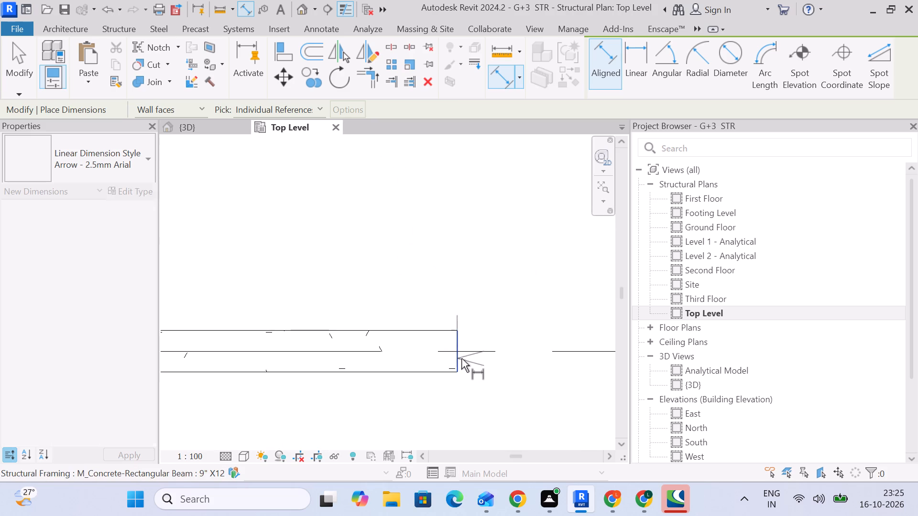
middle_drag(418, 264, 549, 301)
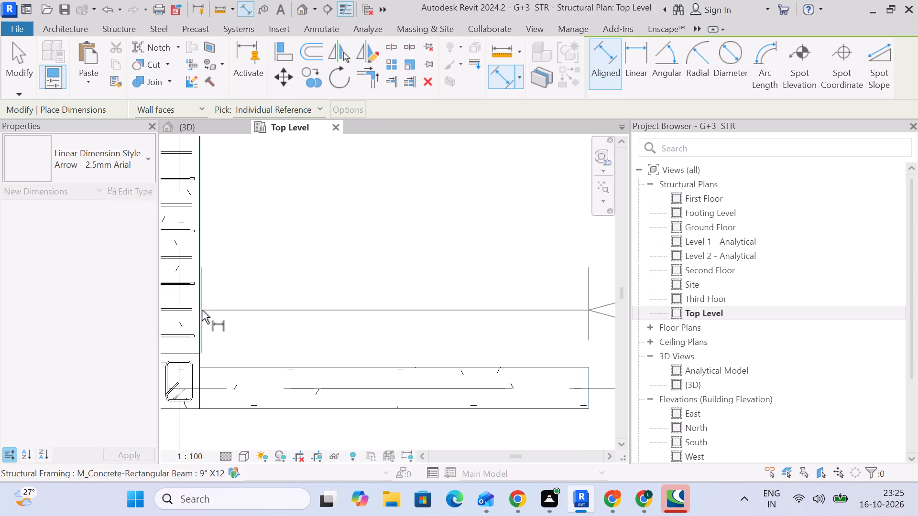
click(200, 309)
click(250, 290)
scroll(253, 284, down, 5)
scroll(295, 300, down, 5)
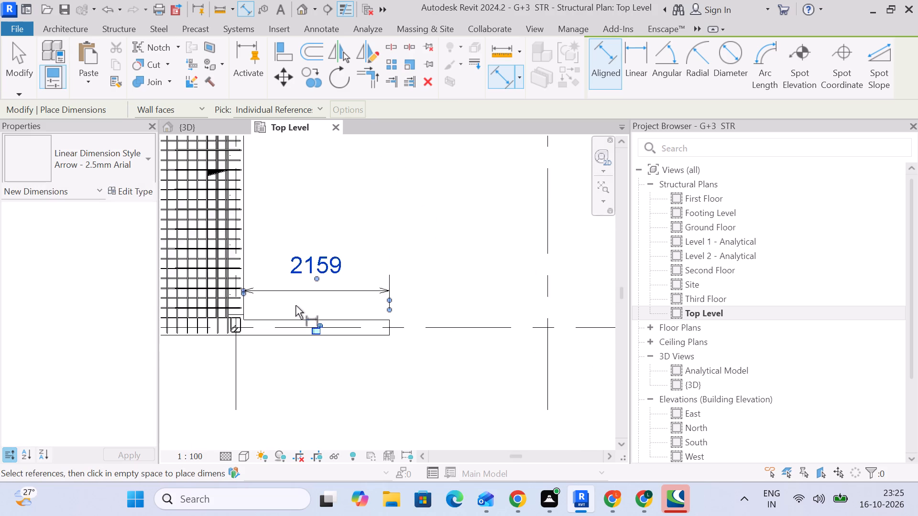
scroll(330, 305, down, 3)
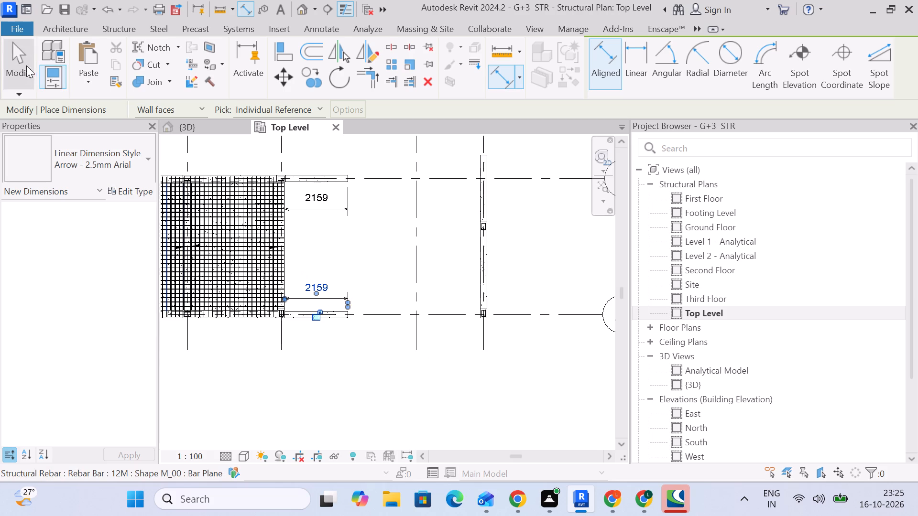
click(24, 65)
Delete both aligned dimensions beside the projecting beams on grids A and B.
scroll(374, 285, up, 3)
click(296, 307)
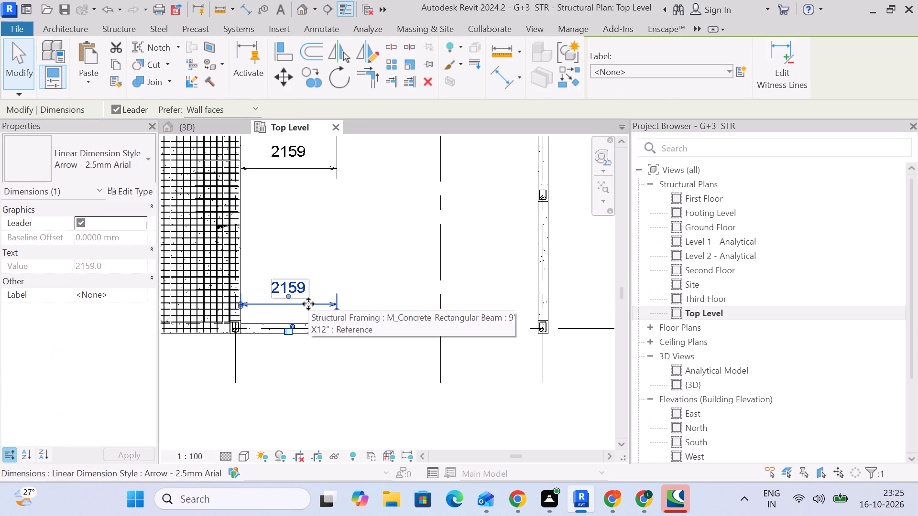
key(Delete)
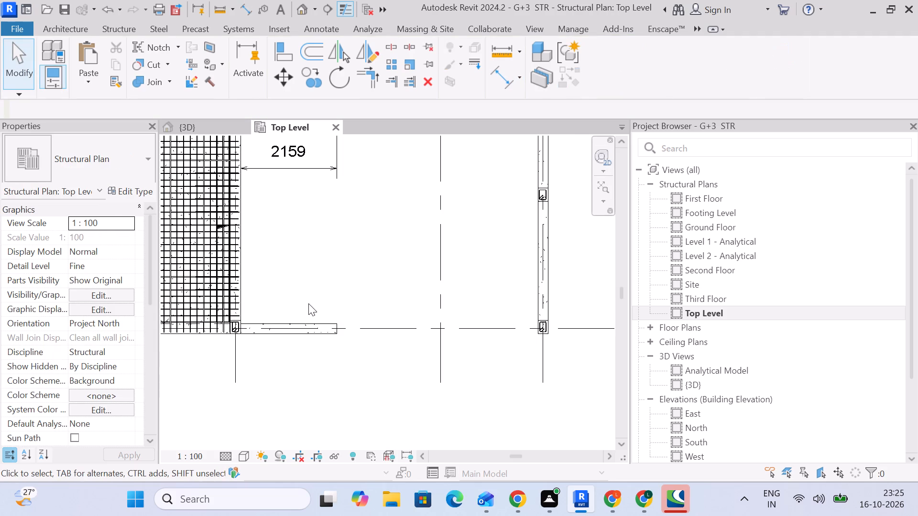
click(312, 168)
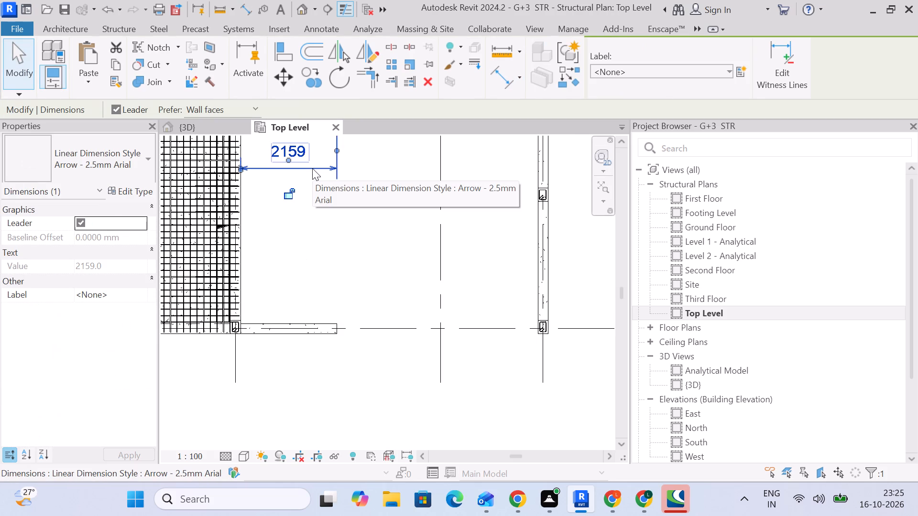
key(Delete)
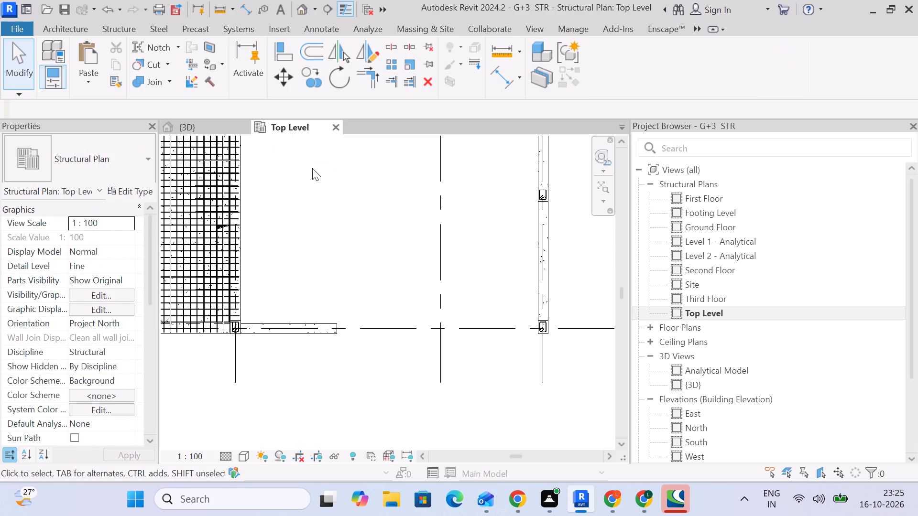
Examine the open bay beyond grid 3 and the adjoining slab's 12M distribution bars in the Top Level plan.
scroll(315, 169, down, 3)
middle_drag(318, 172, 349, 183)
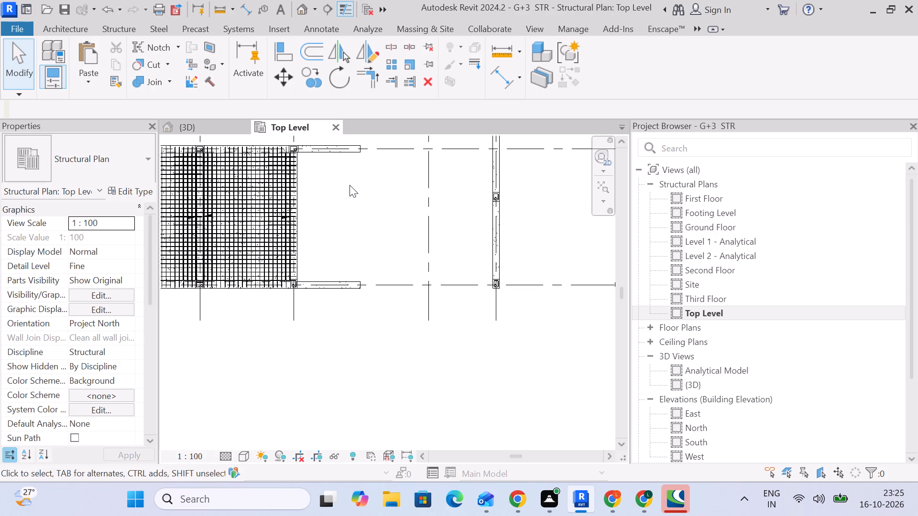
middle_drag(348, 185, 372, 206)
scroll(345, 209, up, 3)
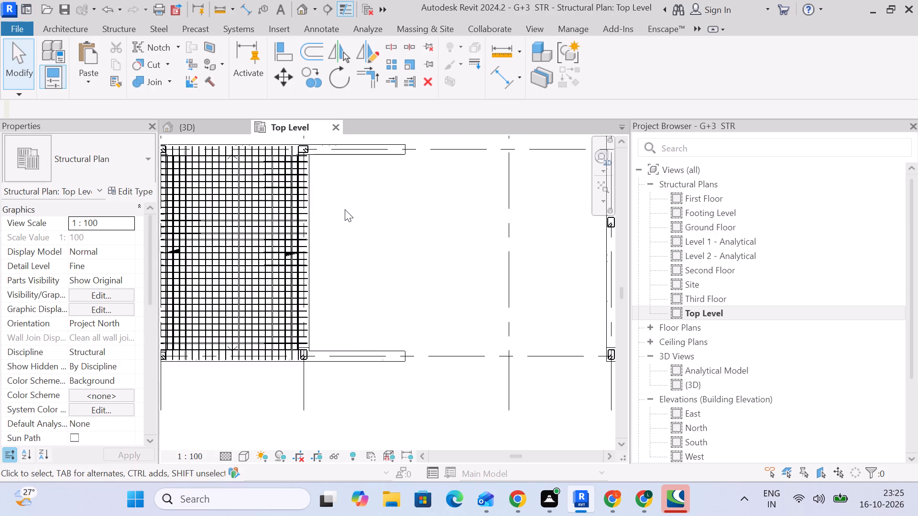
middle_drag(336, 219, 439, 227)
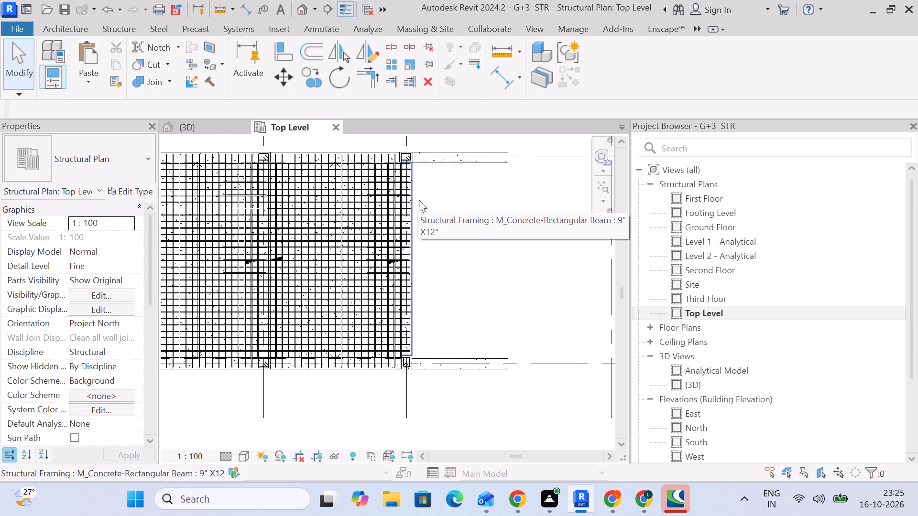
middle_drag(455, 207, 465, 209)
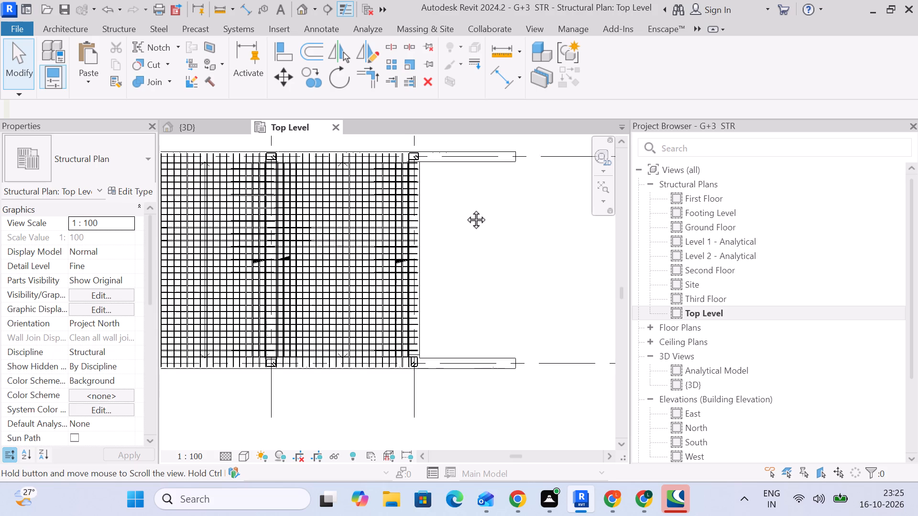
middle_drag(465, 209, 467, 209)
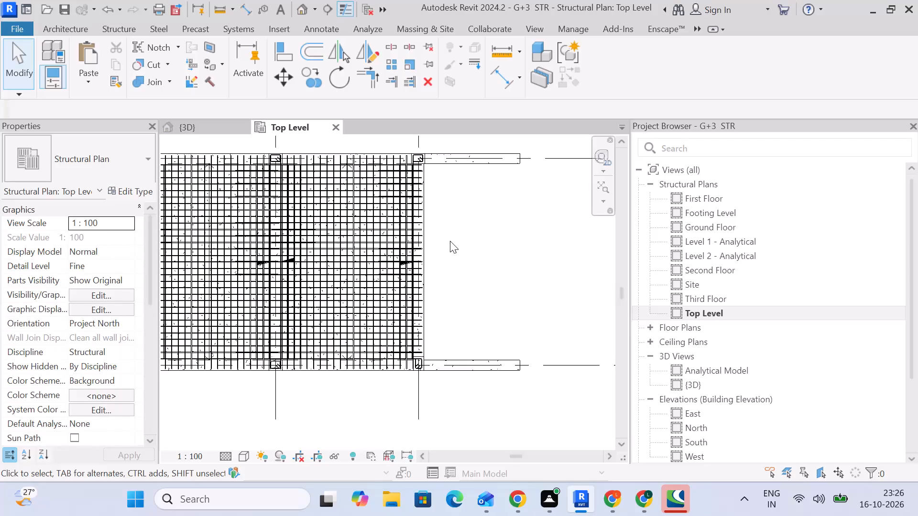
middle_drag(468, 189, 442, 194)
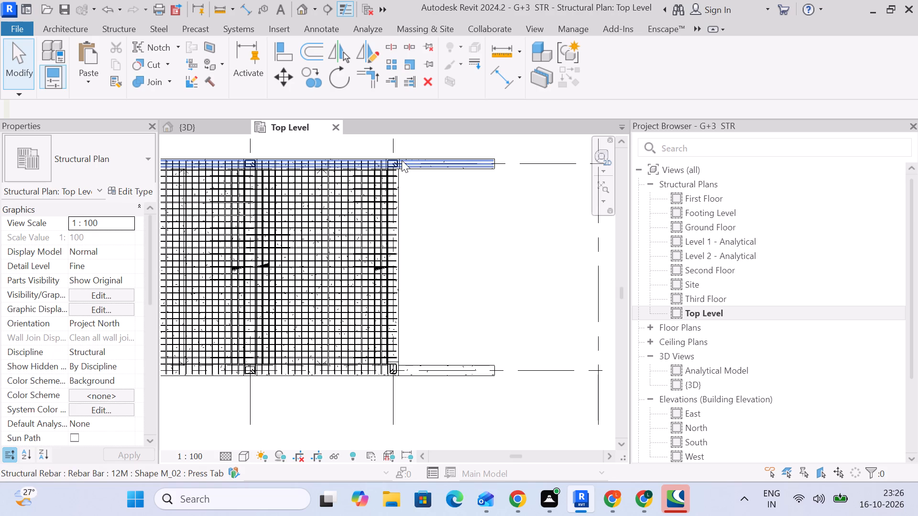
scroll(443, 197, up, 1)
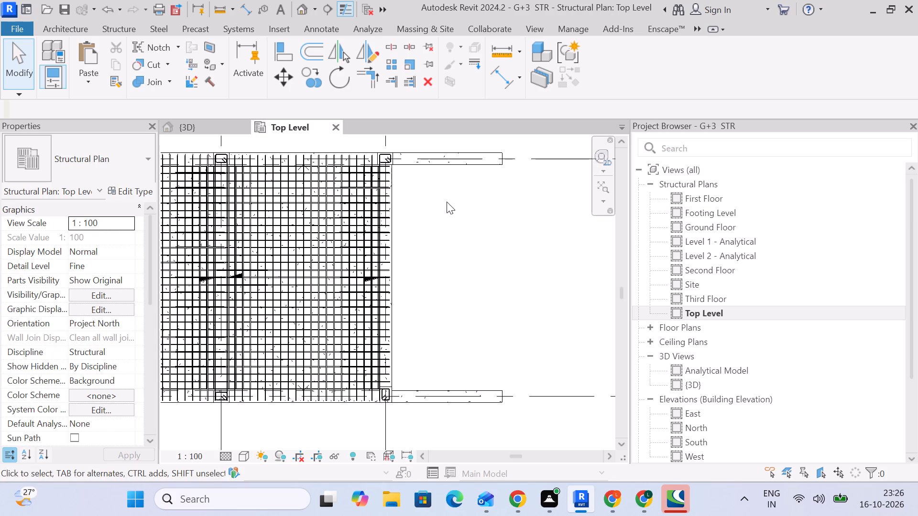
middle_drag(447, 202, 438, 218)
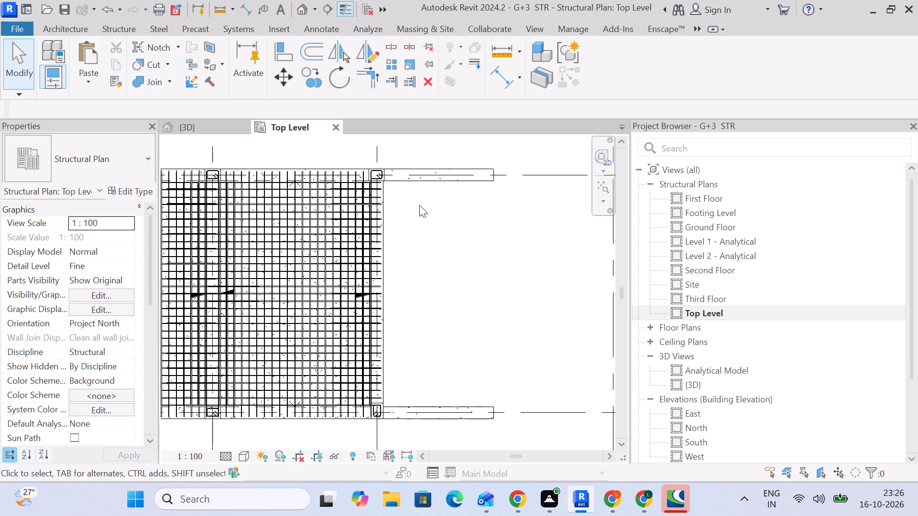
scroll(352, 189, up, 4)
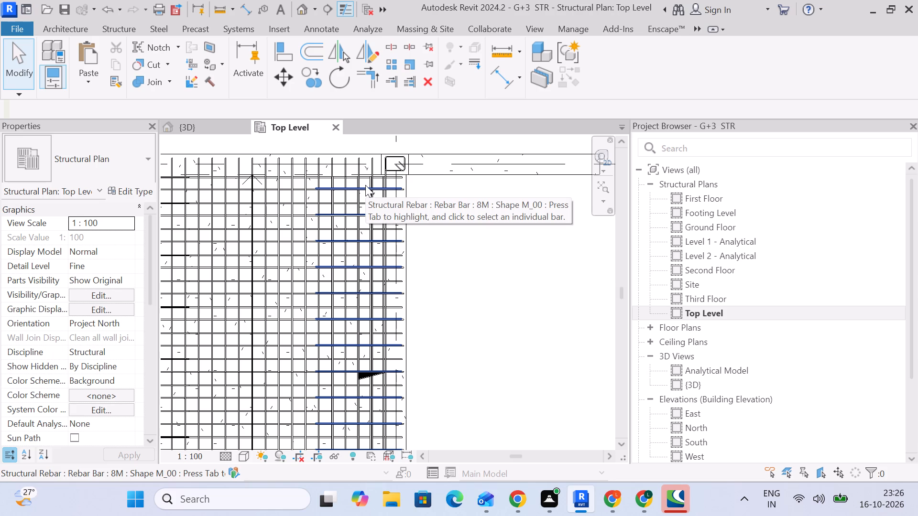
scroll(365, 185, up, 4)
click(382, 176)
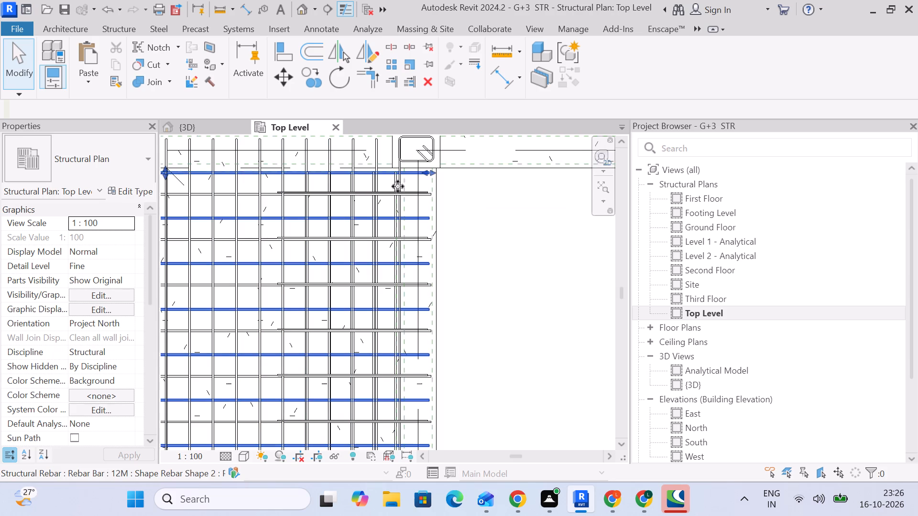
middle_drag(547, 223, 390, 235)
scroll(406, 245, down, 3)
middle_drag(412, 248, 359, 245)
scroll(359, 245, up, 1)
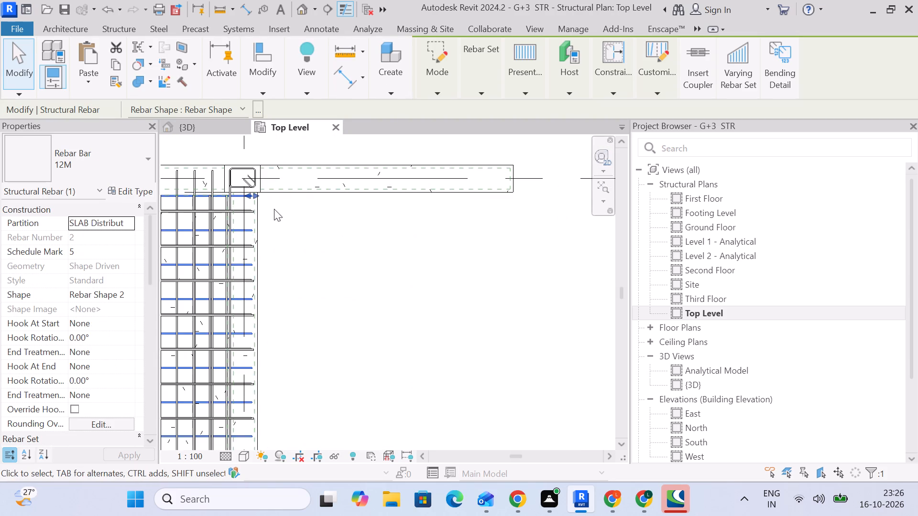
scroll(320, 225, down, 3)
click(343, 255)
middle_drag(468, 278, 468, 253)
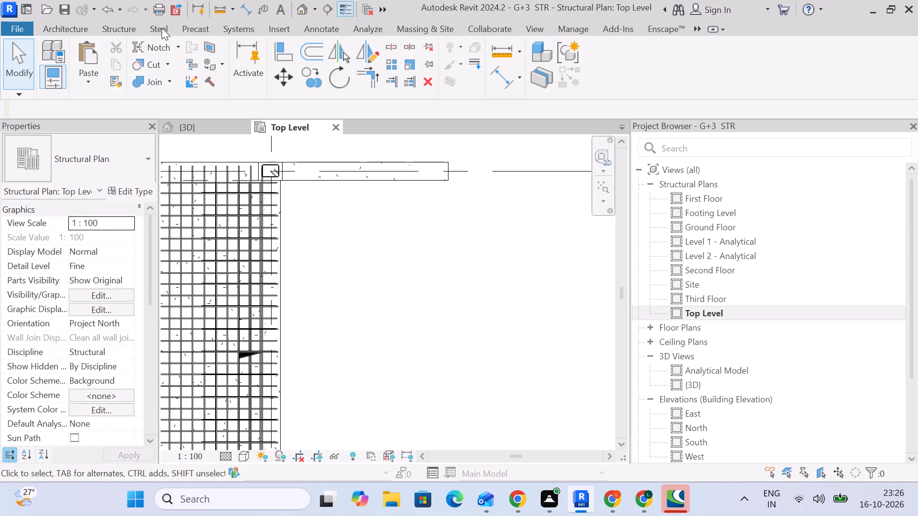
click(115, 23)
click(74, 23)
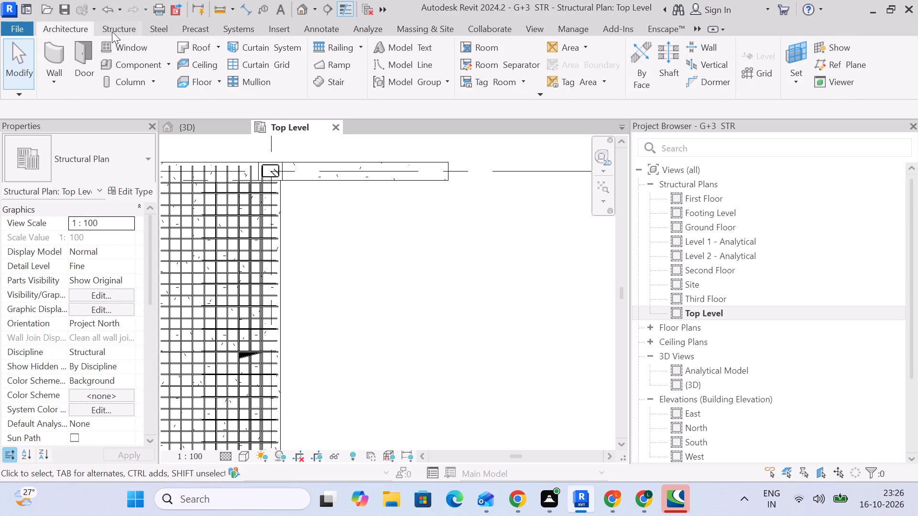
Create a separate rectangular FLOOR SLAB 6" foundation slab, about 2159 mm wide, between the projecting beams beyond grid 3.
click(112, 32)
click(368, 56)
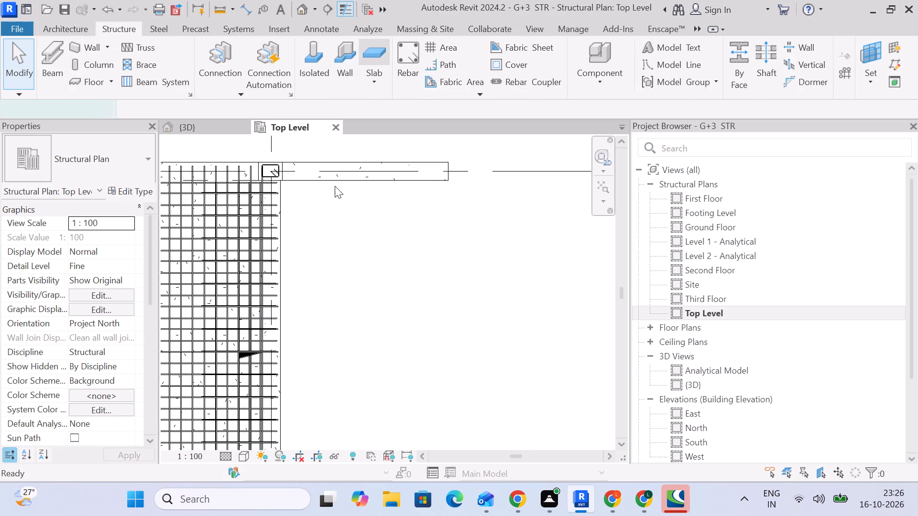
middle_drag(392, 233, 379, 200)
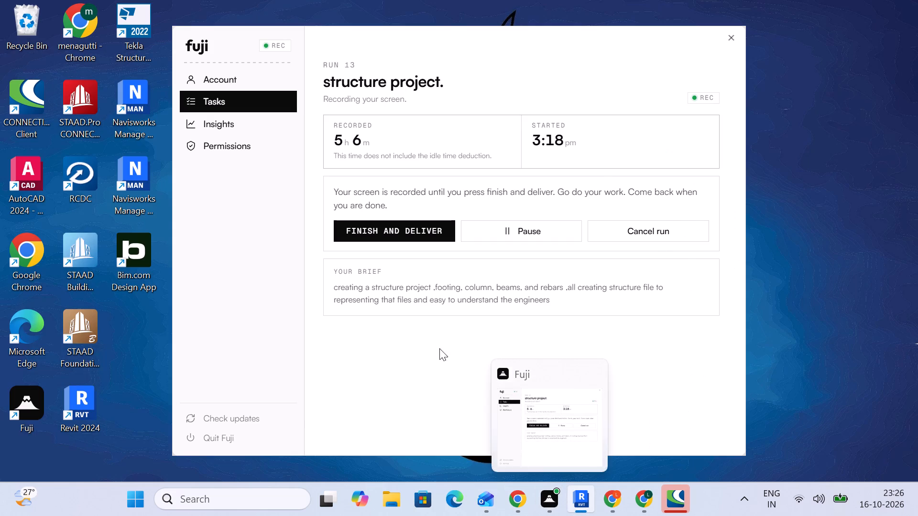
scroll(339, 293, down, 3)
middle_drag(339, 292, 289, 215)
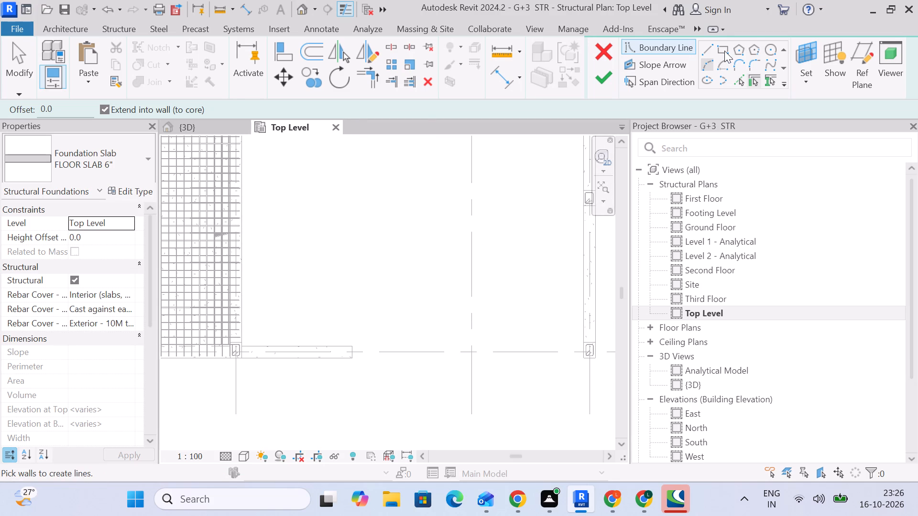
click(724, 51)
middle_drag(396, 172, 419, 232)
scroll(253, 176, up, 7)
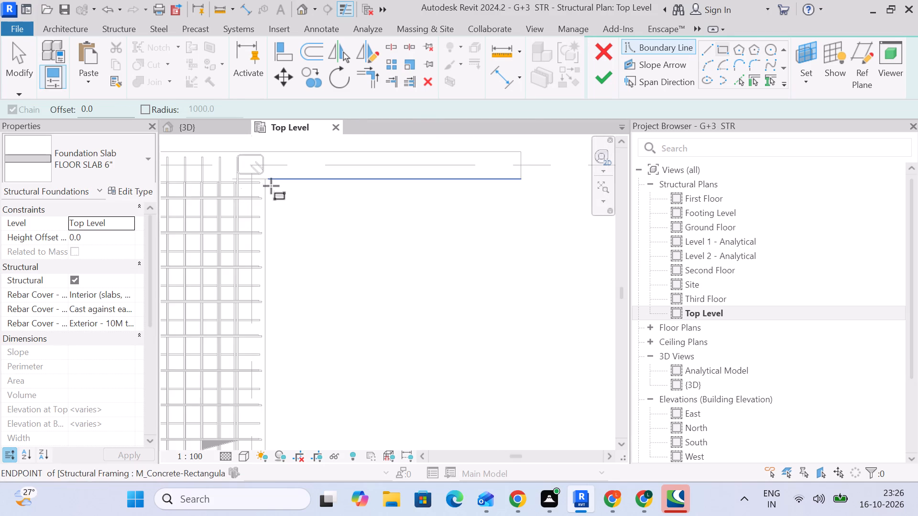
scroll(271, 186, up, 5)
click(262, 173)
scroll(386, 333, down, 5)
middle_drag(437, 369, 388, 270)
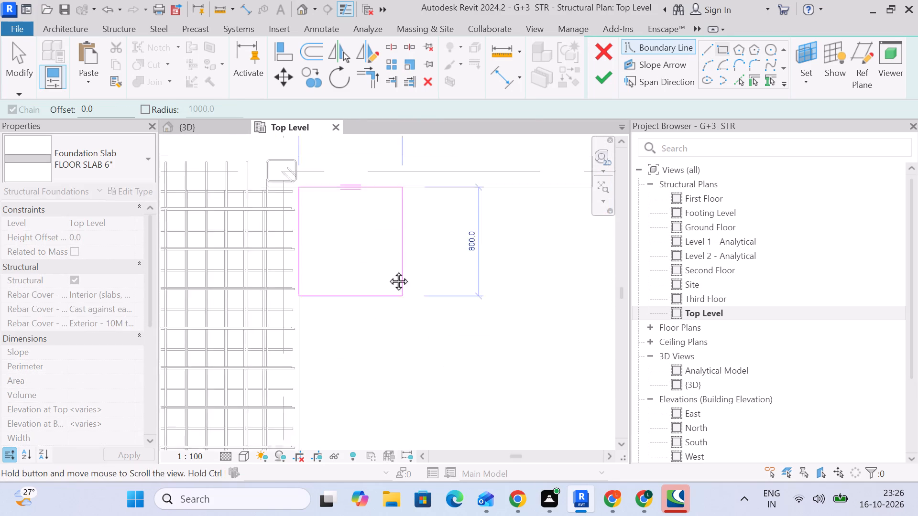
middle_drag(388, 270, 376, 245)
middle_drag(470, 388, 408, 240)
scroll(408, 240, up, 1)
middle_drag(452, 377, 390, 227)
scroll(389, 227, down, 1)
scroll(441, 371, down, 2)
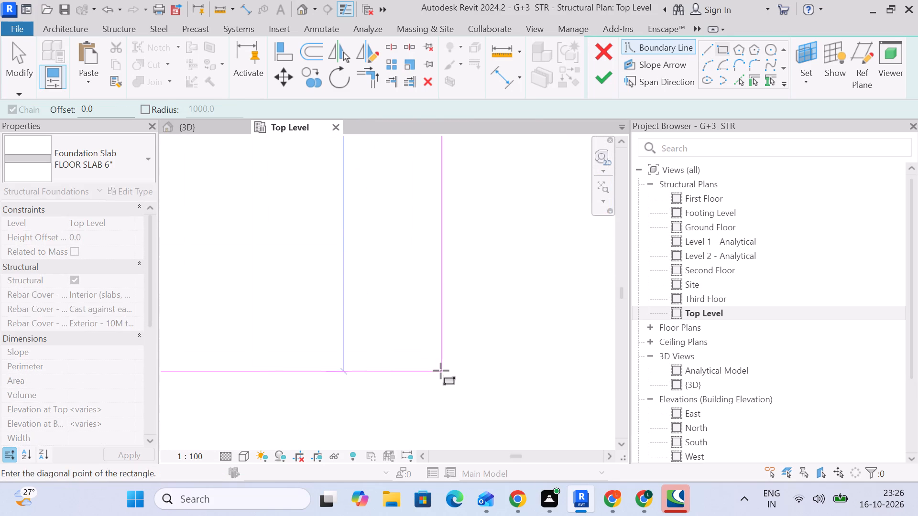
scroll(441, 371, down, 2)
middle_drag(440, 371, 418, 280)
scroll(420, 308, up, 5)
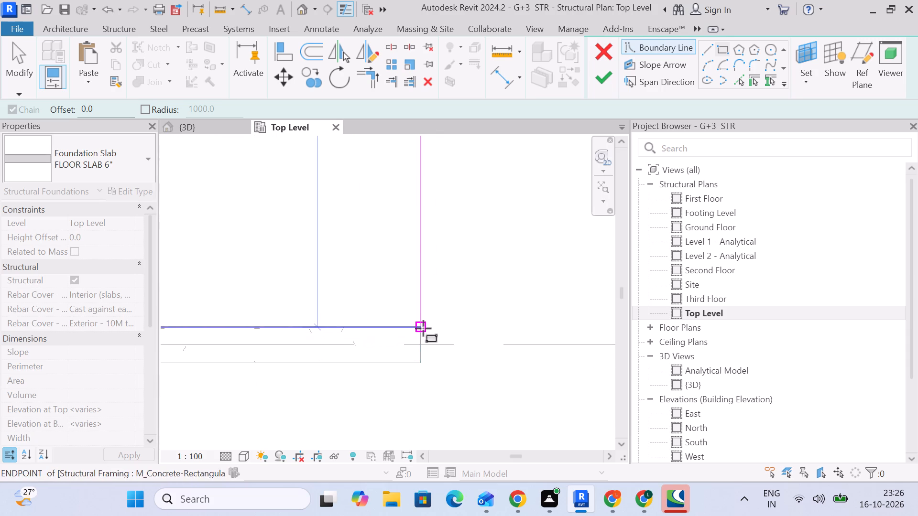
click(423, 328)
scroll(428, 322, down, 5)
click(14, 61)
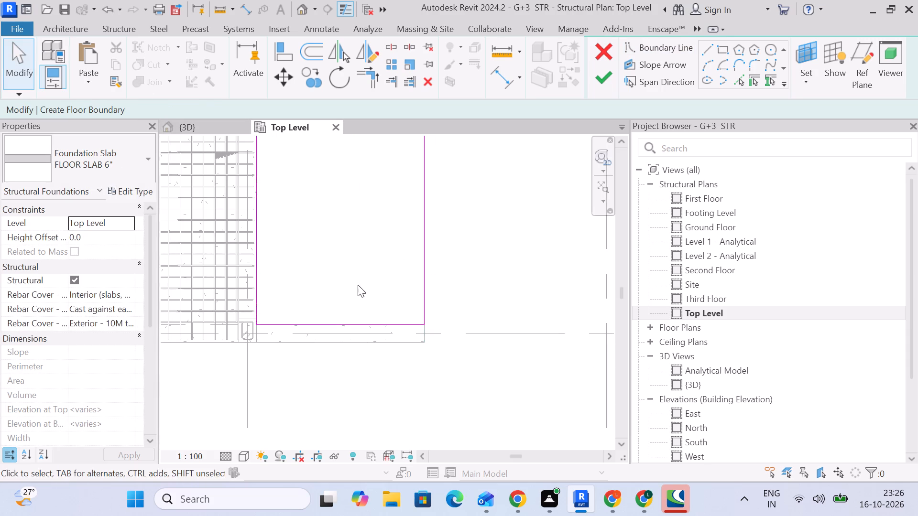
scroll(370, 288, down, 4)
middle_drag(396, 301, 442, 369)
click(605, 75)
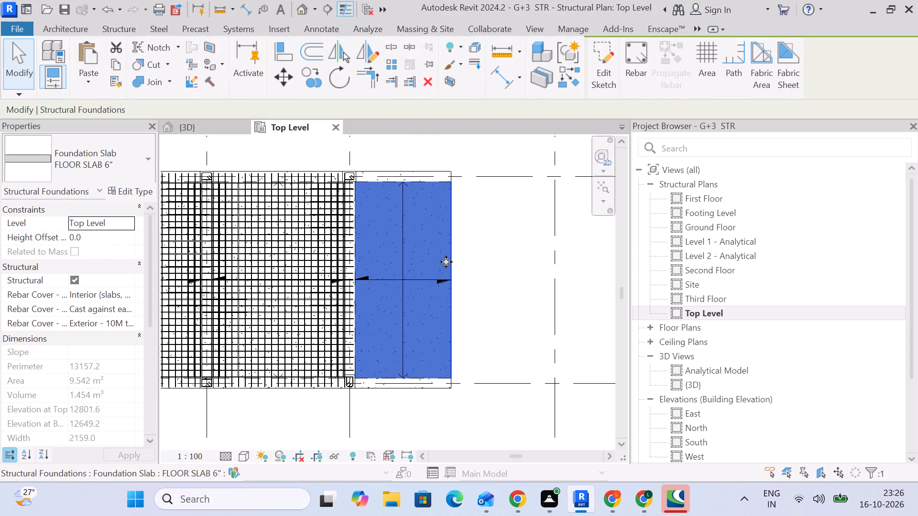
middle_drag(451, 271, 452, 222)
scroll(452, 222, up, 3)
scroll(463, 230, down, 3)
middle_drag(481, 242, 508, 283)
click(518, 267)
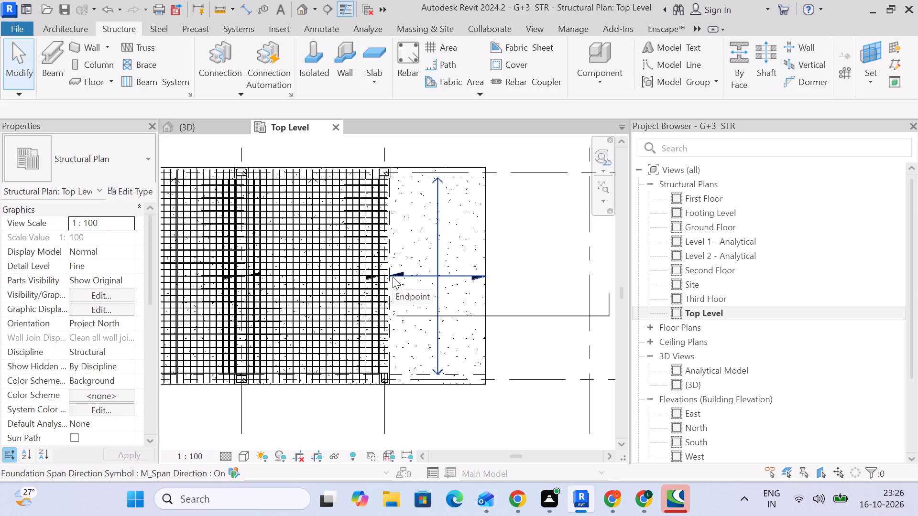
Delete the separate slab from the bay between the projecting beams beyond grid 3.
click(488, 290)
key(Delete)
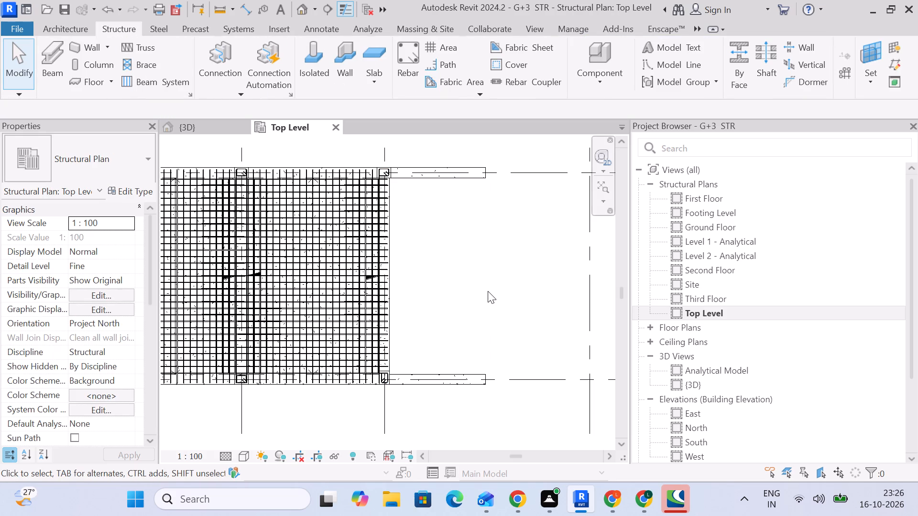
Edit the adjoining slab's boundary, adding a second rectangle that fills the open bay between the projecting beams beyond grid 3.
scroll(499, 322, up, 4)
scroll(223, 383, up, 5)
middle_drag(293, 404, 477, 332)
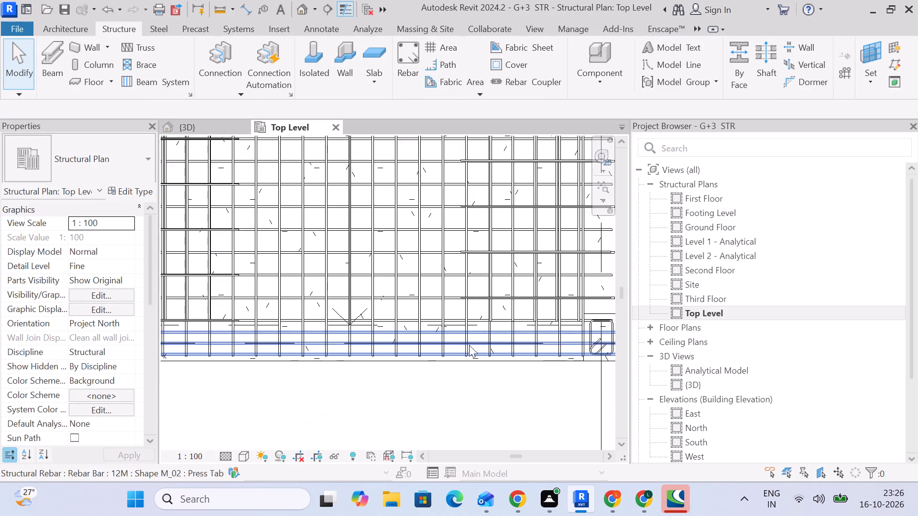
click(461, 366)
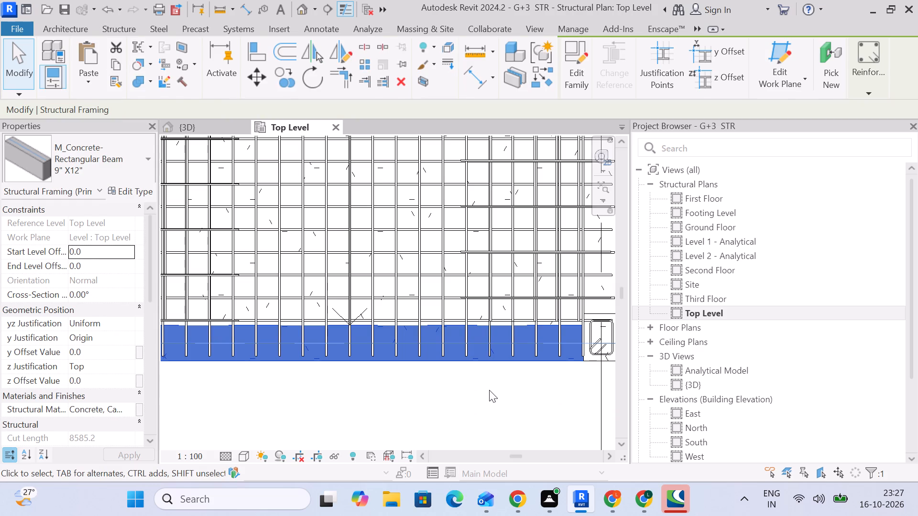
click(489, 390)
scroll(515, 337, up, 2)
click(525, 301)
scroll(530, 312, down, 5)
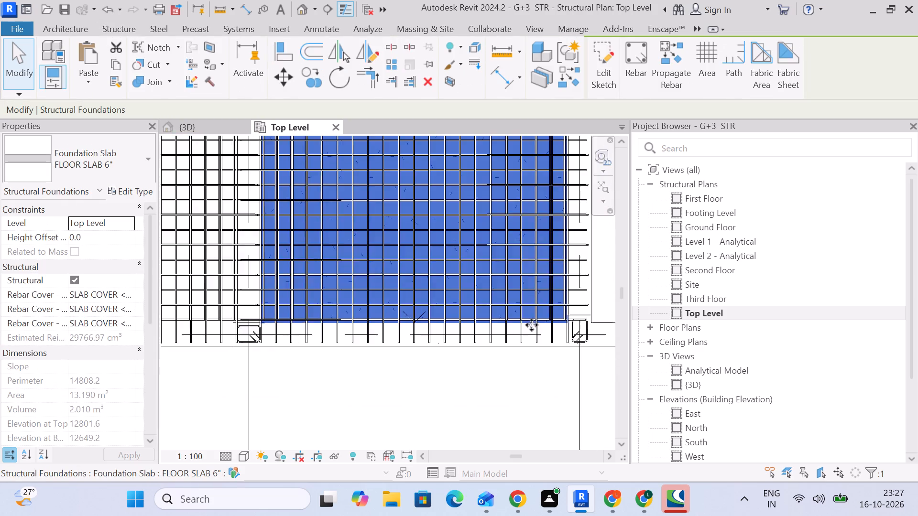
middle_drag(529, 329, 475, 367)
scroll(475, 369, down, 5)
middle_drag(507, 368, 430, 378)
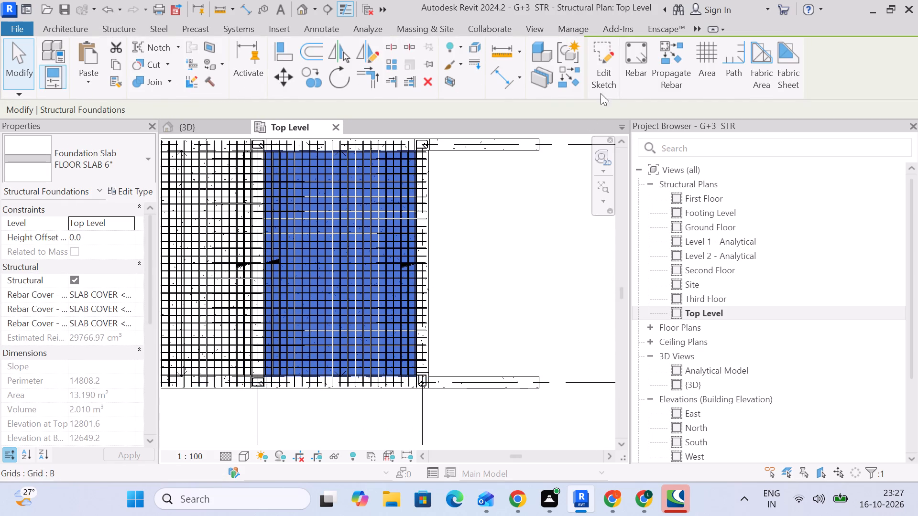
click(604, 82)
middle_drag(511, 215, 508, 216)
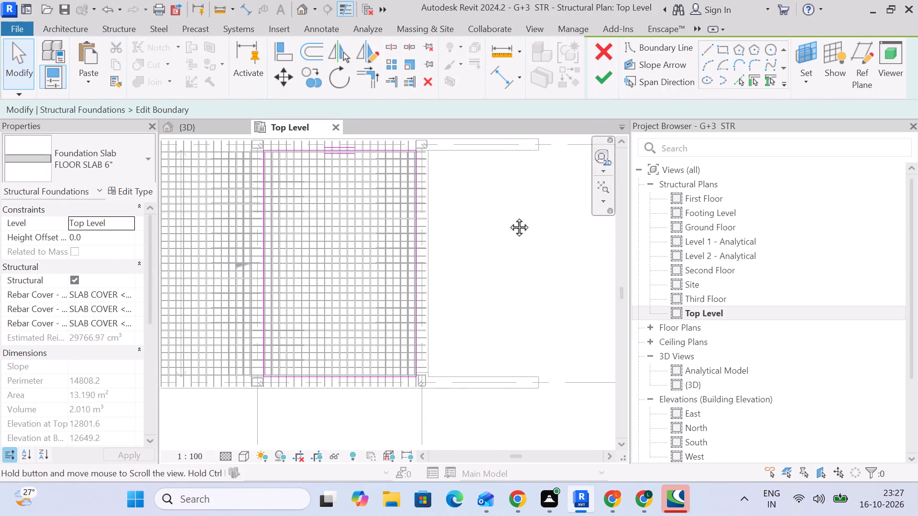
middle_drag(508, 216, 469, 223)
click(720, 45)
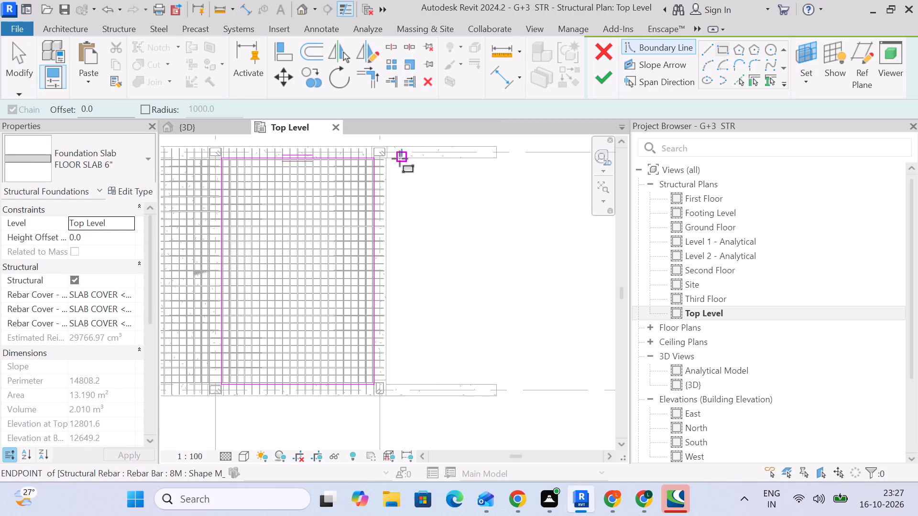
scroll(399, 160, up, 9)
click(390, 148)
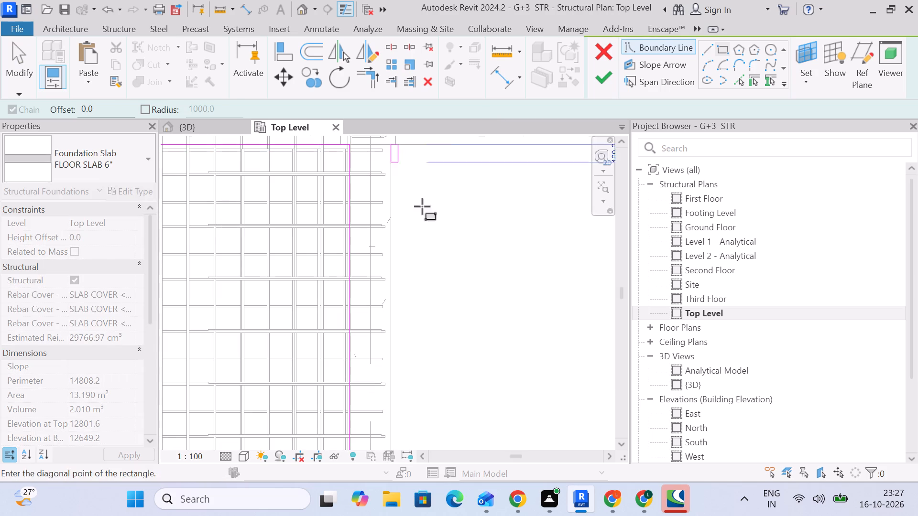
scroll(455, 263, down, 5)
middle_drag(542, 327, 409, 207)
scroll(499, 347, down, 4)
middle_drag(501, 356, 382, 241)
scroll(373, 283, up, 2)
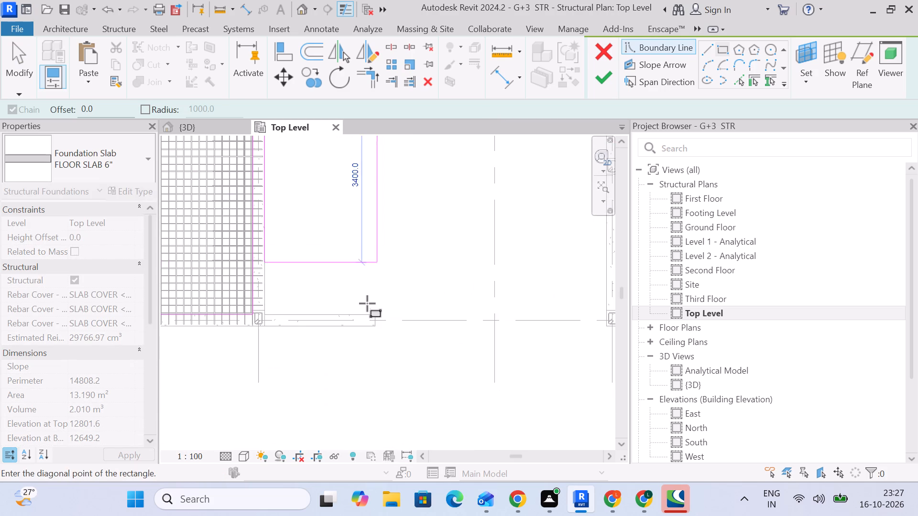
scroll(367, 303, up, 6)
click(378, 326)
scroll(395, 314, down, 5)
middle_drag(413, 315, 505, 267)
scroll(508, 265, down, 5)
click(6, 52)
scroll(387, 265, down, 4)
middle_drag(433, 296, 440, 329)
scroll(454, 179, down, 1)
scroll(449, 188, up, 10)
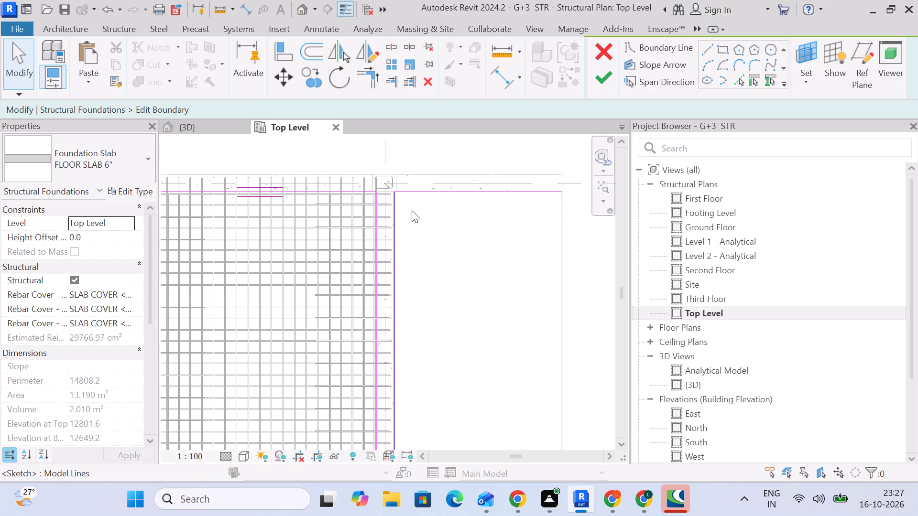
scroll(386, 210, up, 5)
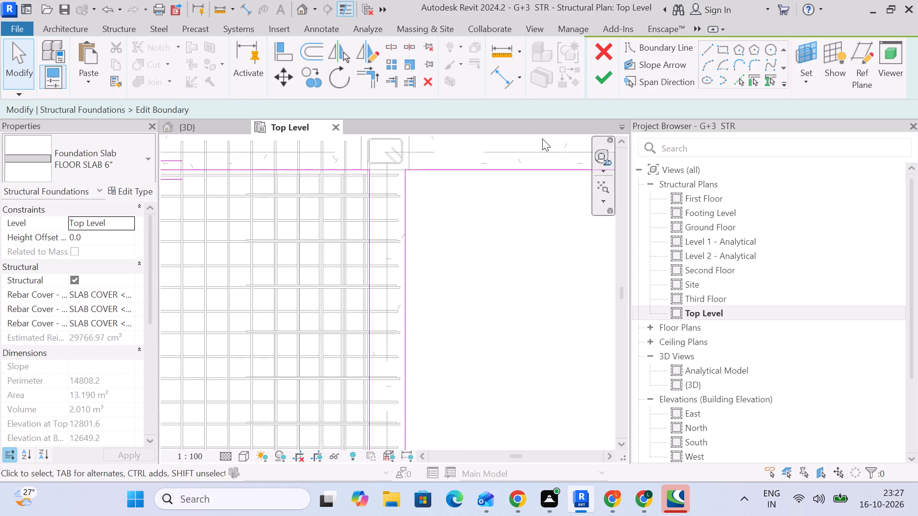
click(616, 85)
scroll(446, 232, down, 4)
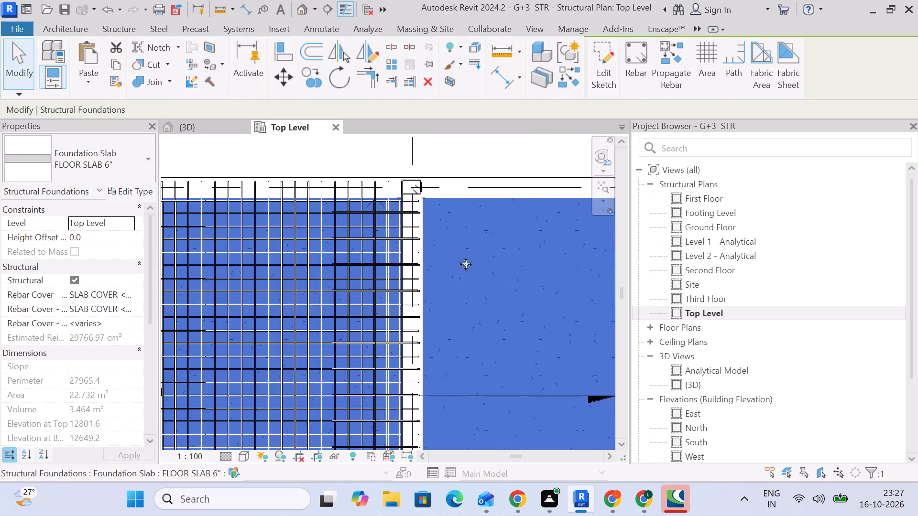
middle_drag(466, 264, 293, 193)
scroll(298, 199, down, 5)
click(348, 394)
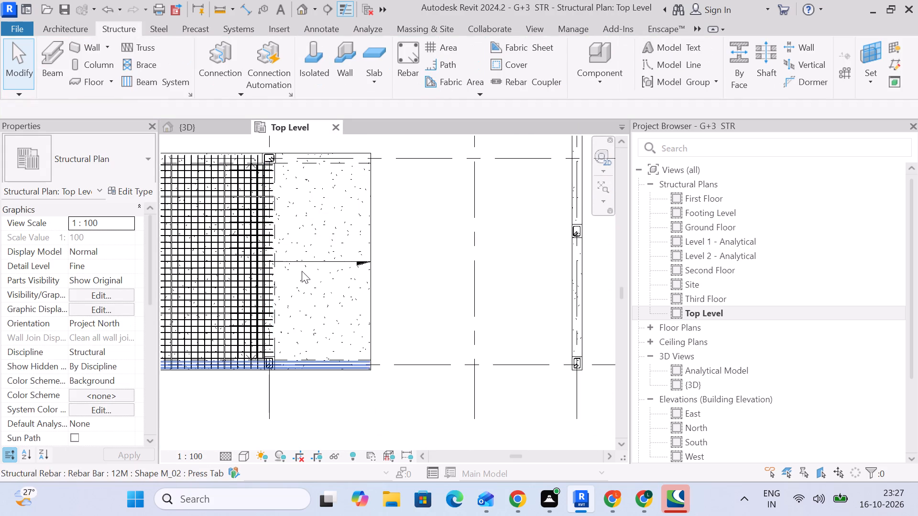
Set the rebar cover of the slab extended beyond grid 3 to SLAB COVER <25 mm>.
middle_drag(303, 269, 344, 249)
scroll(304, 290, up, 4)
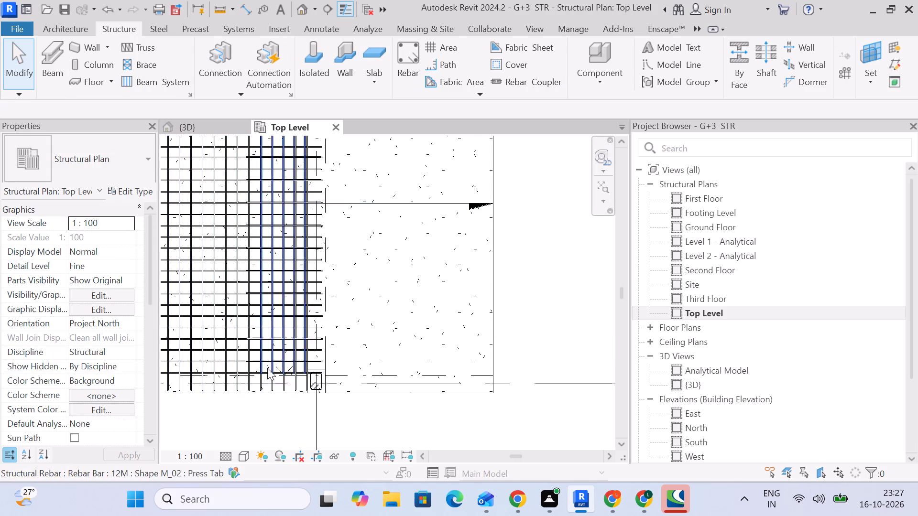
click(495, 61)
click(425, 246)
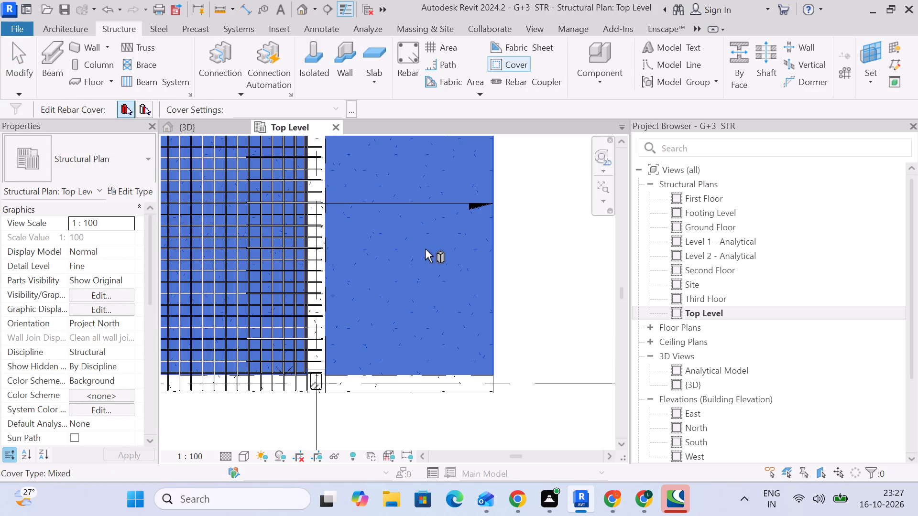
click(316, 106)
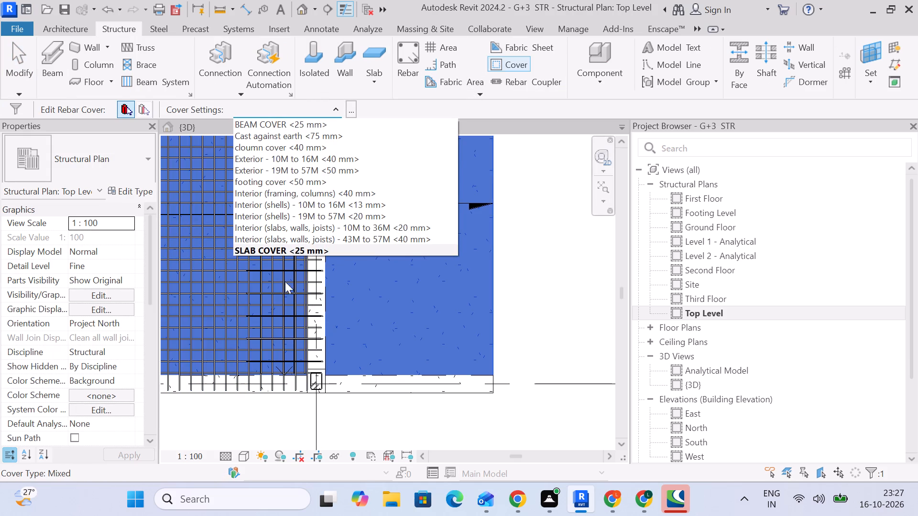
click(285, 254)
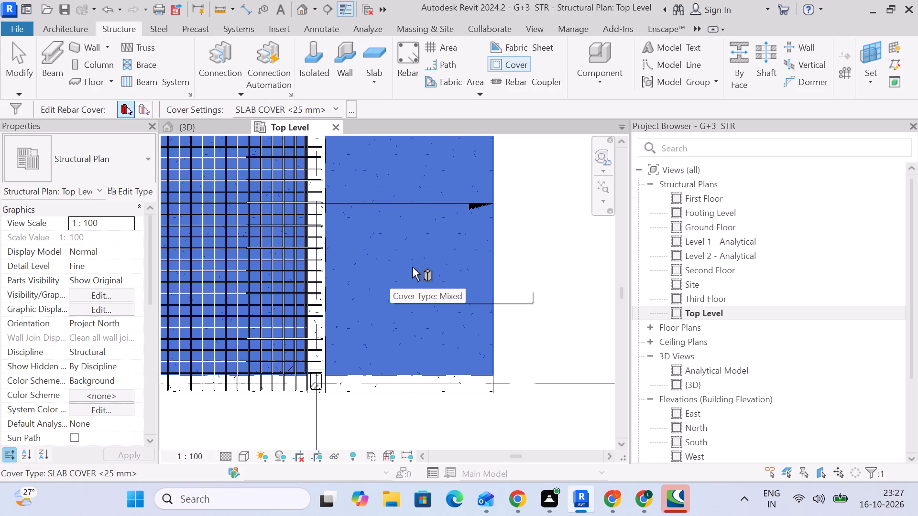
click(412, 267)
Check the rebar cover setting of the neighbouring reinforced slab and leave the cover command.
scroll(412, 267, down, 5)
scroll(190, 301, up, 8)
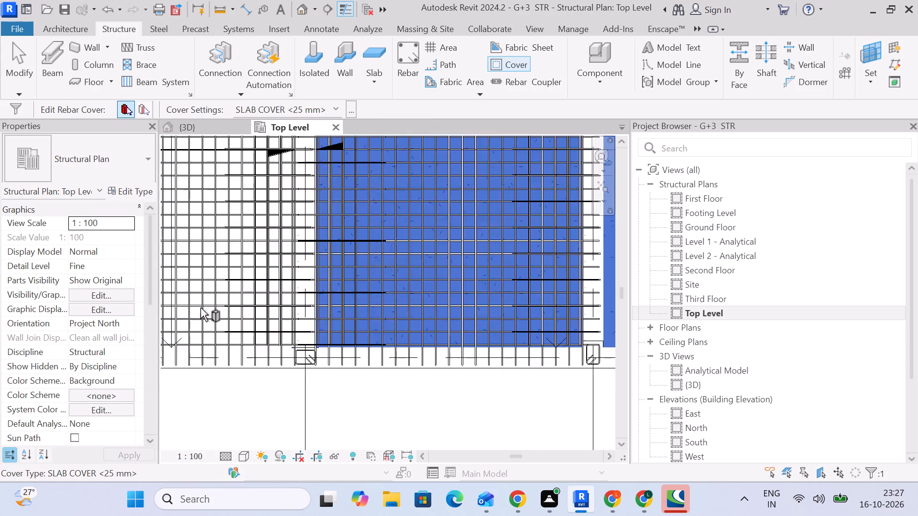
scroll(200, 308, up, 2)
click(211, 294)
scroll(334, 161, down, 5)
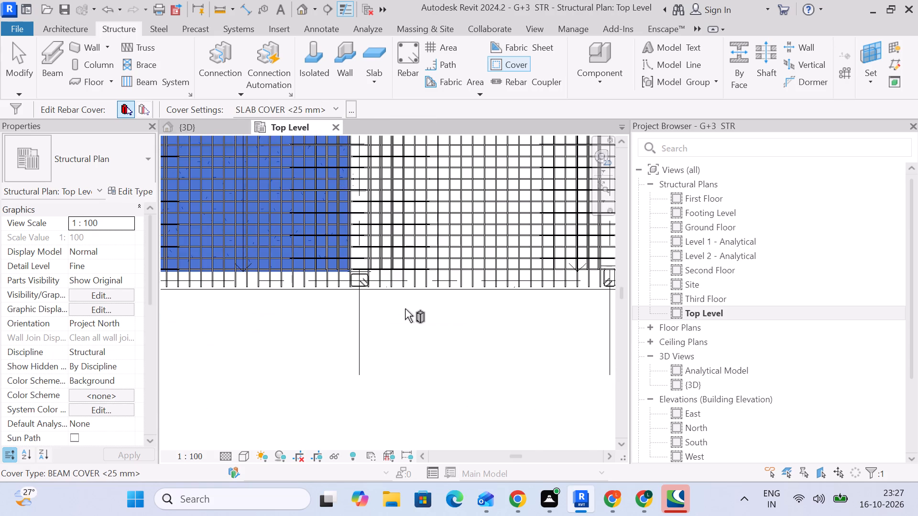
click(413, 322)
scroll(413, 323, down, 5)
click(22, 59)
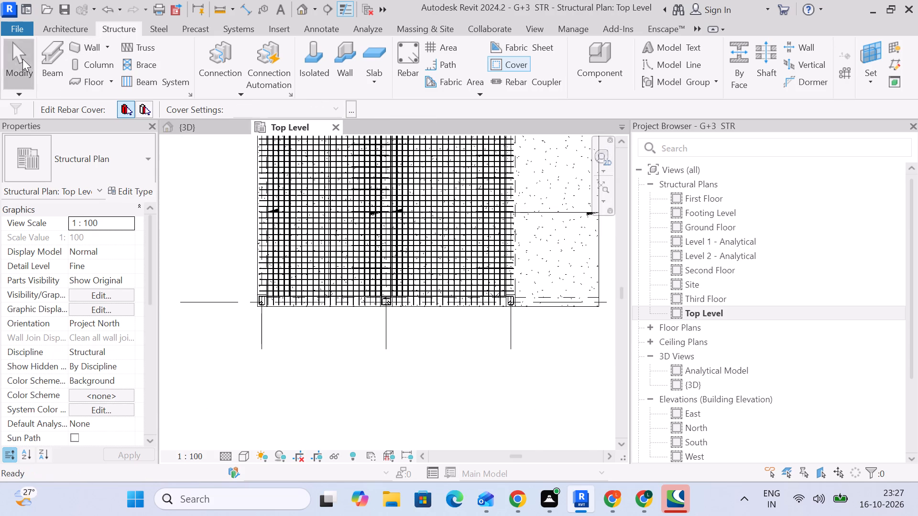
Stretch the 8M extra bar set across grid 3 so its bars reach the cover line at the extended slab's outer edge.
scroll(460, 242, up, 8)
middle_drag(532, 300, 441, 290)
scroll(432, 284, down, 4)
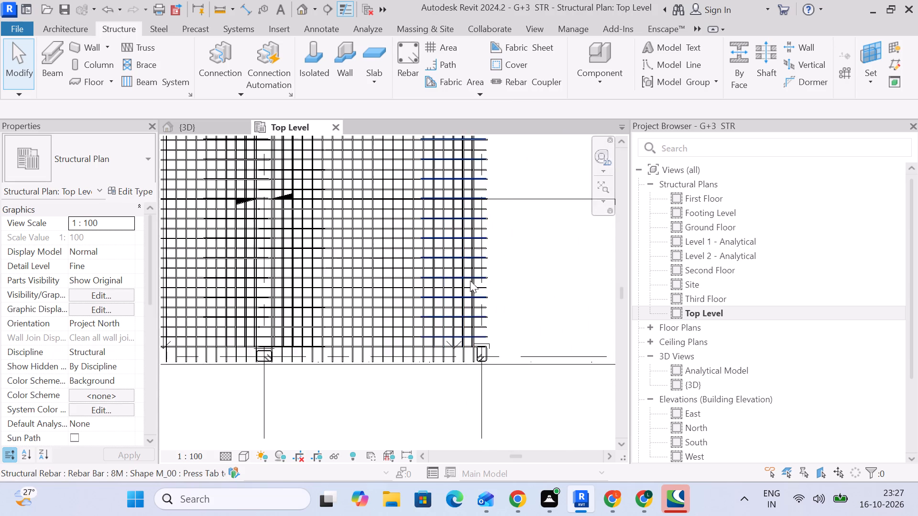
middle_drag(471, 280, 404, 220)
scroll(405, 259, up, 9)
middle_drag(422, 314, 333, 290)
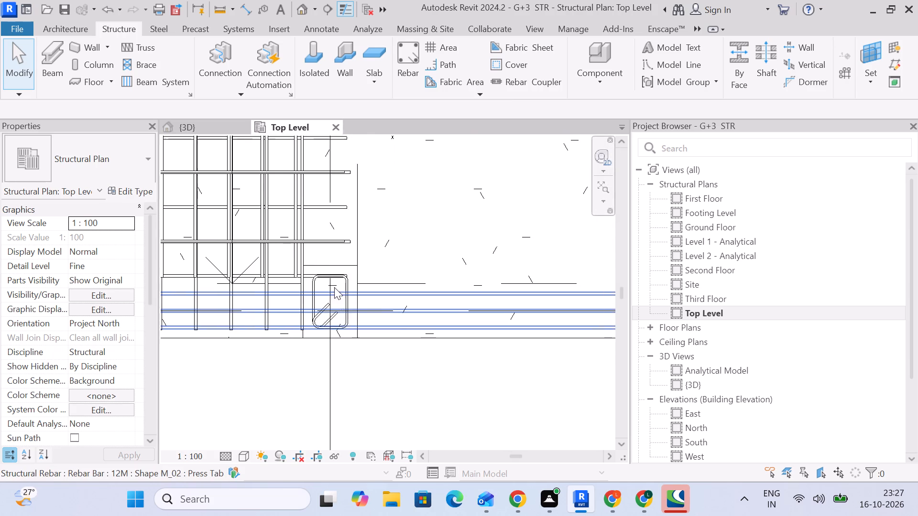
click(312, 236)
scroll(430, 278, down, 4)
middle_drag(435, 276, 423, 281)
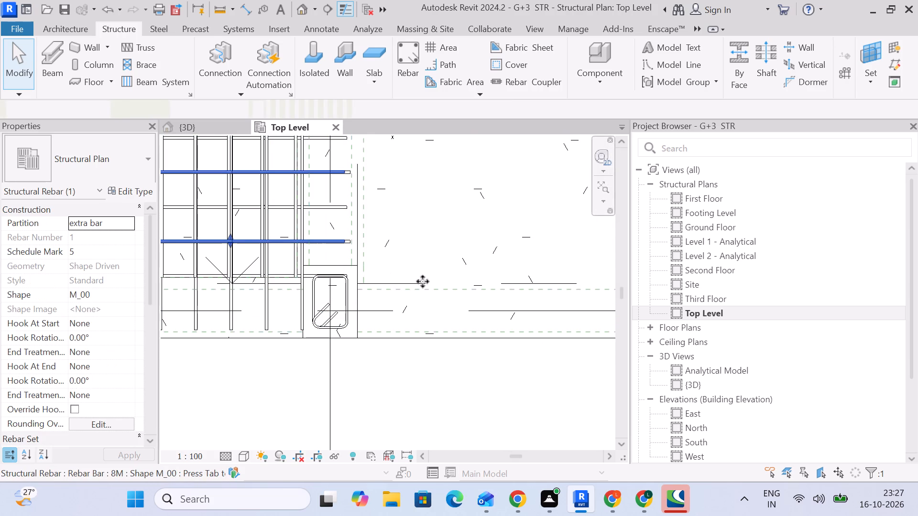
middle_drag(423, 281, 327, 323)
scroll(334, 313, down, 4)
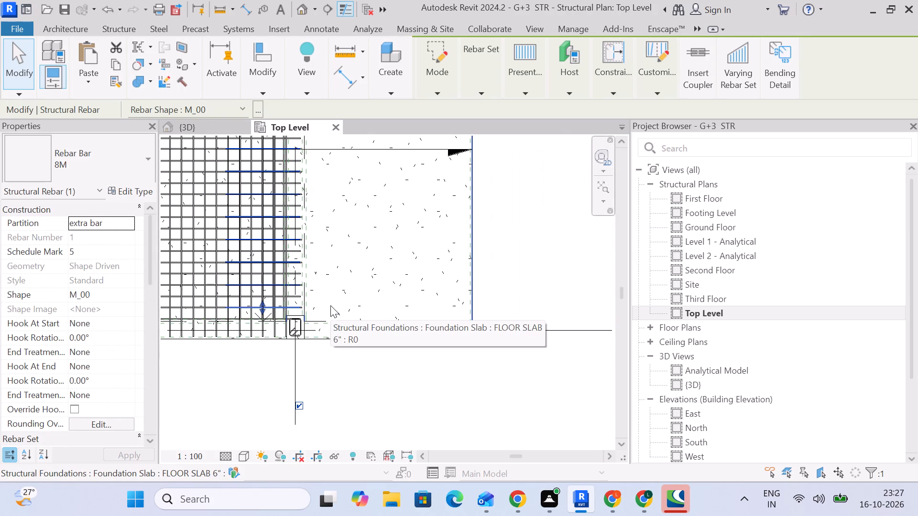
middle_drag(315, 225, 288, 453)
scroll(271, 229, up, 4)
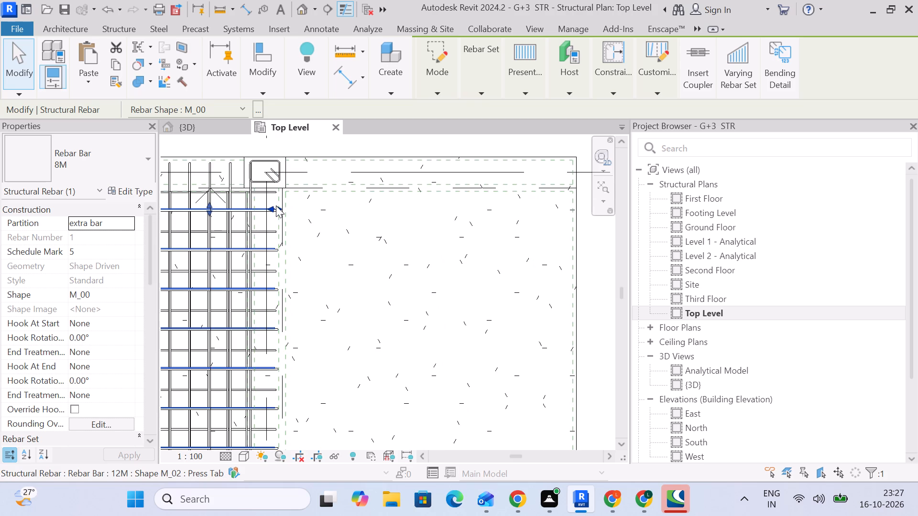
drag(276, 206, 568, 221)
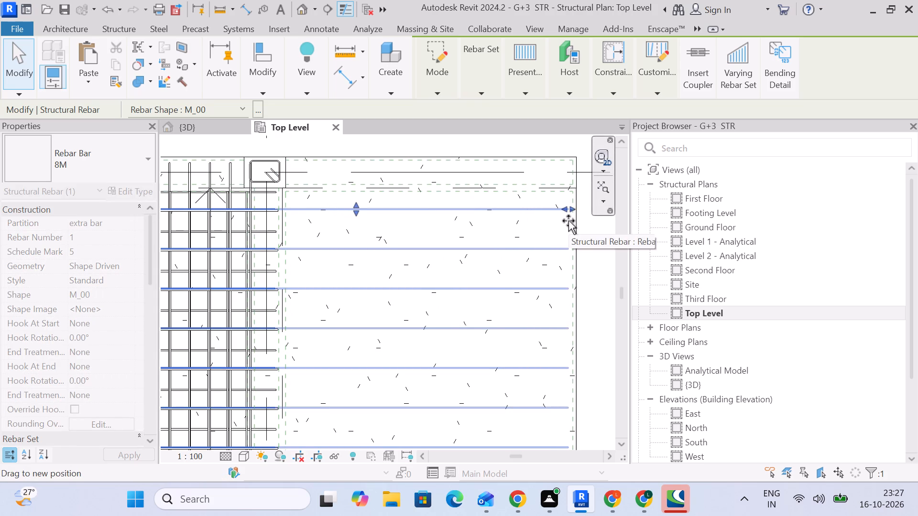
drag(568, 221, 570, 220)
scroll(486, 262, down, 4)
middle_drag(479, 265, 444, 230)
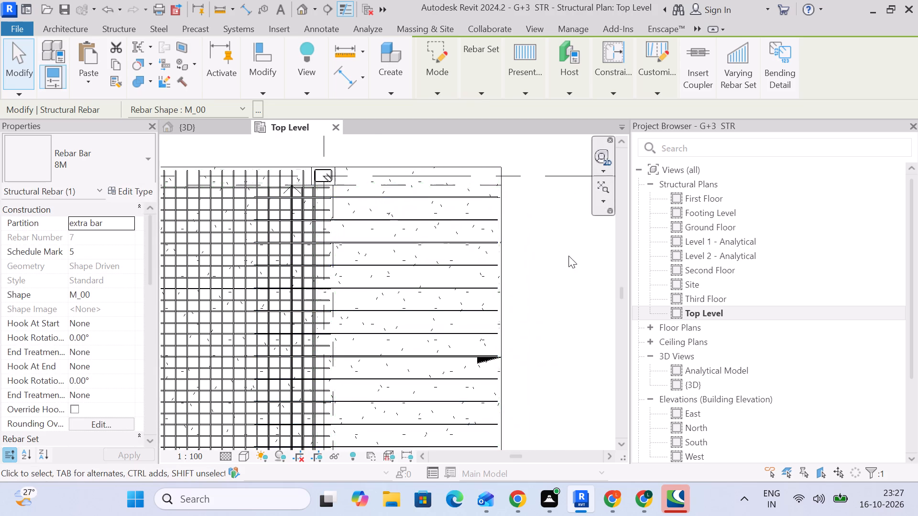
click(568, 256)
Lengthen both ends of the 12M bar set running alongside grid 3 so its bars reach over the edge beams.
scroll(267, 198, up, 4)
click(359, 223)
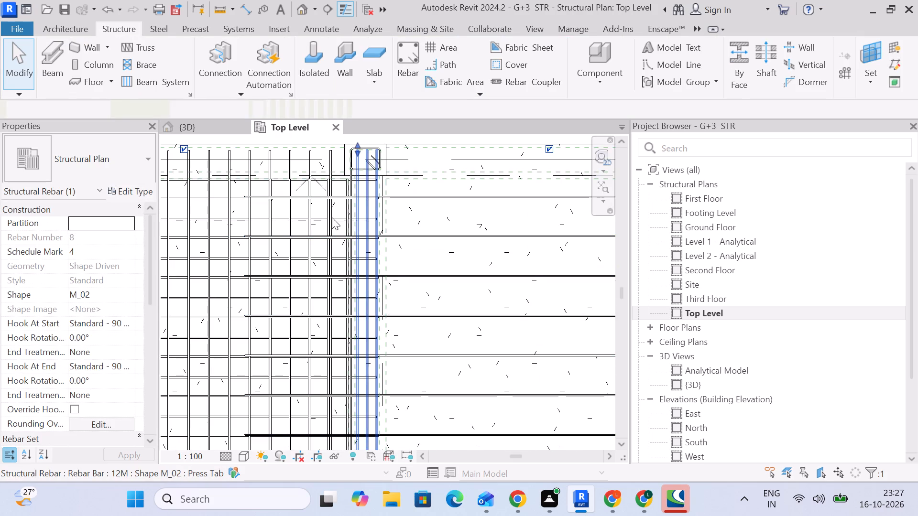
click(333, 218)
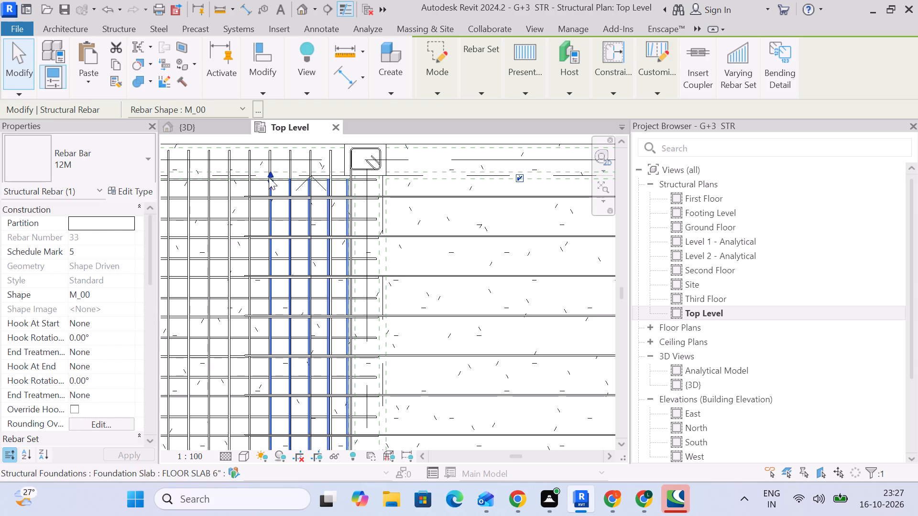
drag(269, 177, 269, 152)
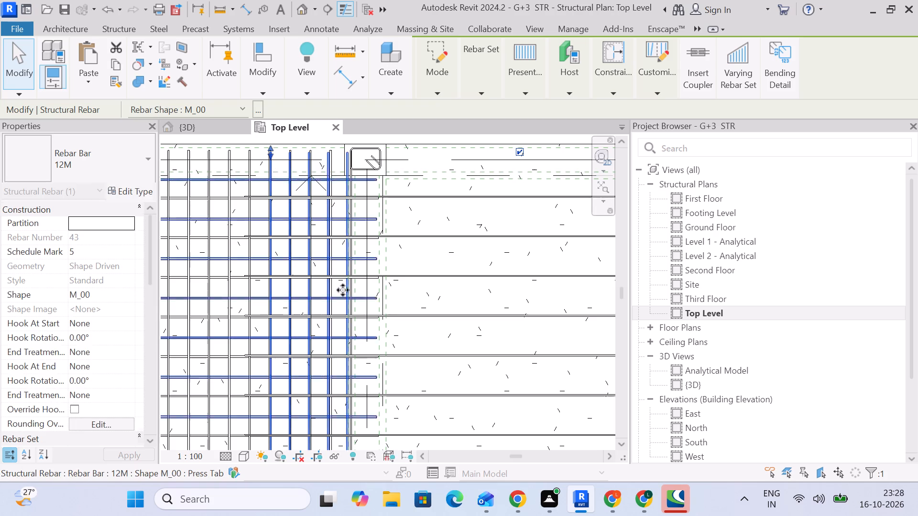
scroll(348, 300, down, 5)
middle_drag(426, 387, 427, 175)
scroll(306, 322, up, 4)
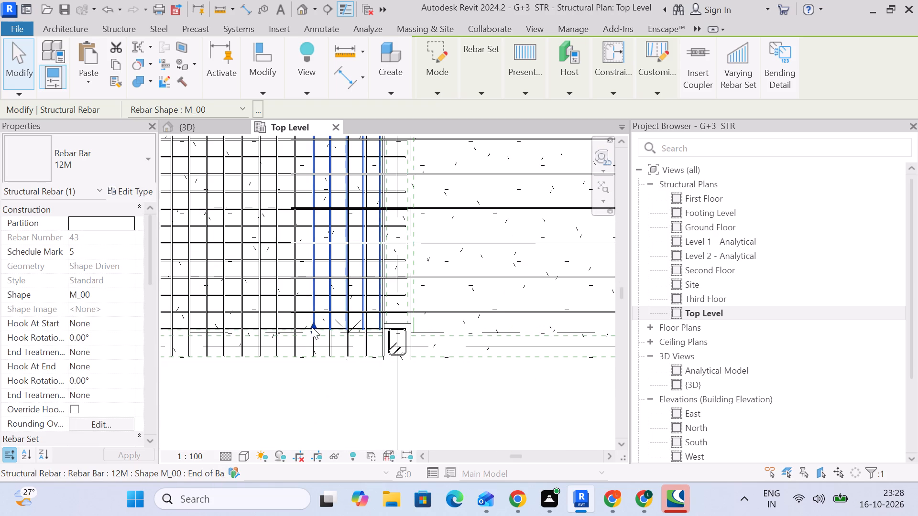
drag(310, 327, 309, 353)
scroll(387, 293, up, 3)
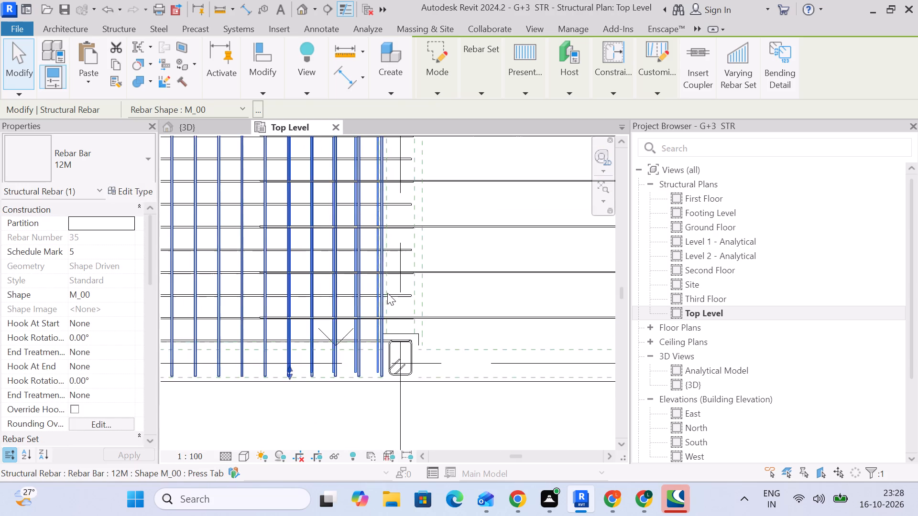
Extend the distribution of the same 12M bar set across the bay beyond grid 3 to the slab's outer edge.
scroll(388, 293, down, 4)
middle_drag(385, 308, 371, 405)
scroll(372, 289, down, 4)
middle_drag(379, 294, 357, 310)
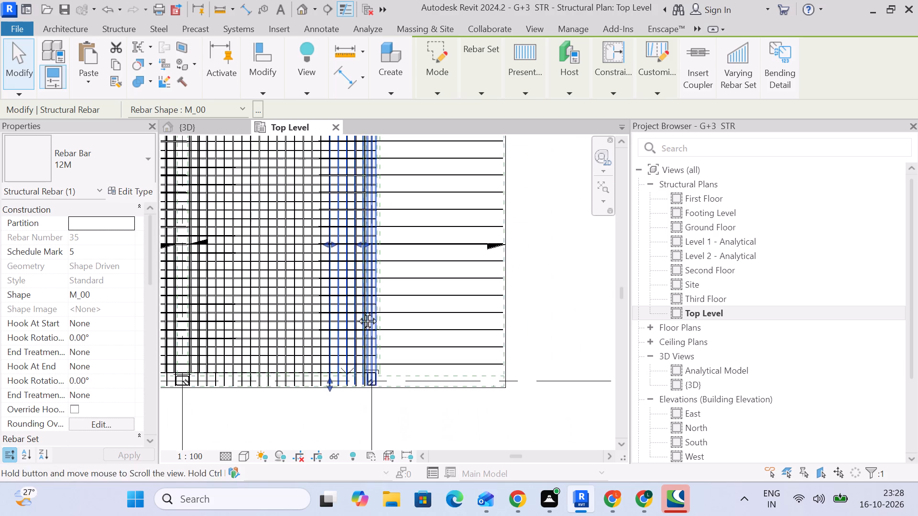
middle_drag(357, 310, 341, 313)
drag(334, 254, 334, 256)
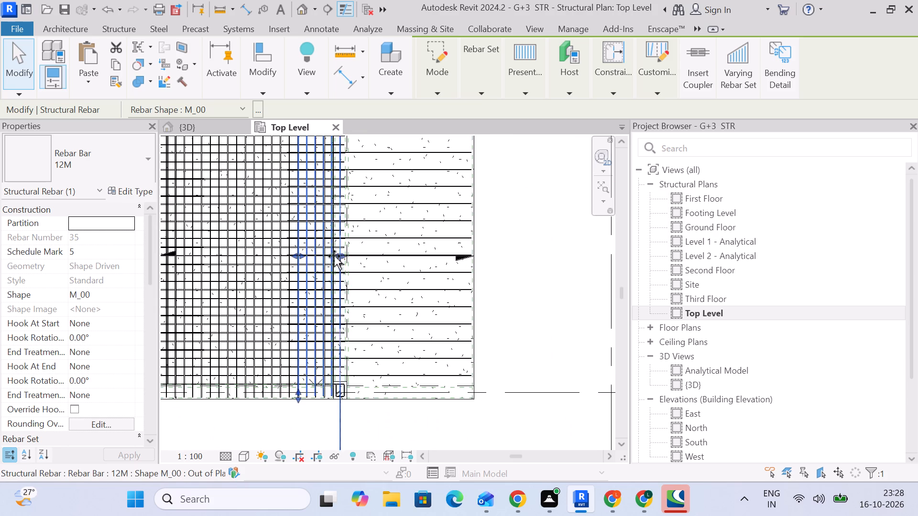
drag(334, 256, 467, 267)
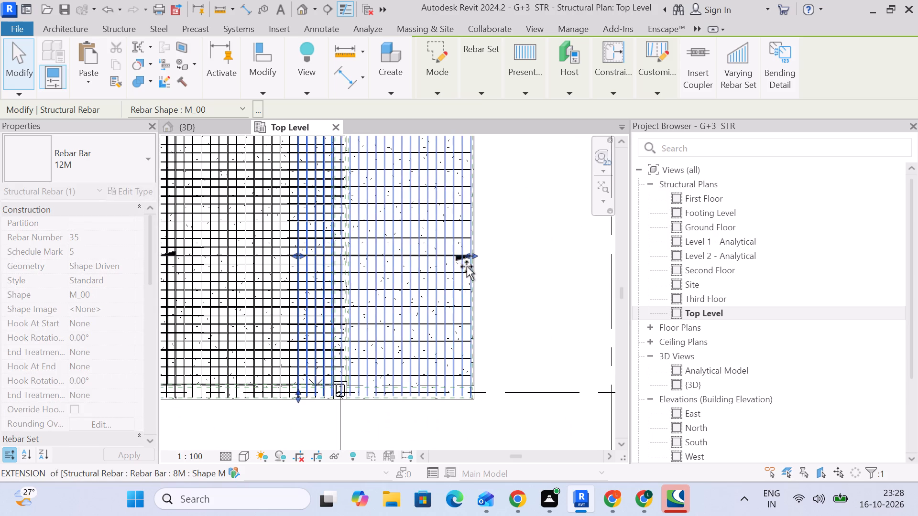
drag(467, 267, 465, 267)
scroll(467, 327, down, 3)
middle_drag(478, 327, 468, 271)
click(450, 368)
Stretch the first 12M slab distribution bar set, starting nearest the upper edge beam, past grid 3 to the slab's outer edge.
scroll(389, 242, up, 4)
scroll(355, 220, up, 4)
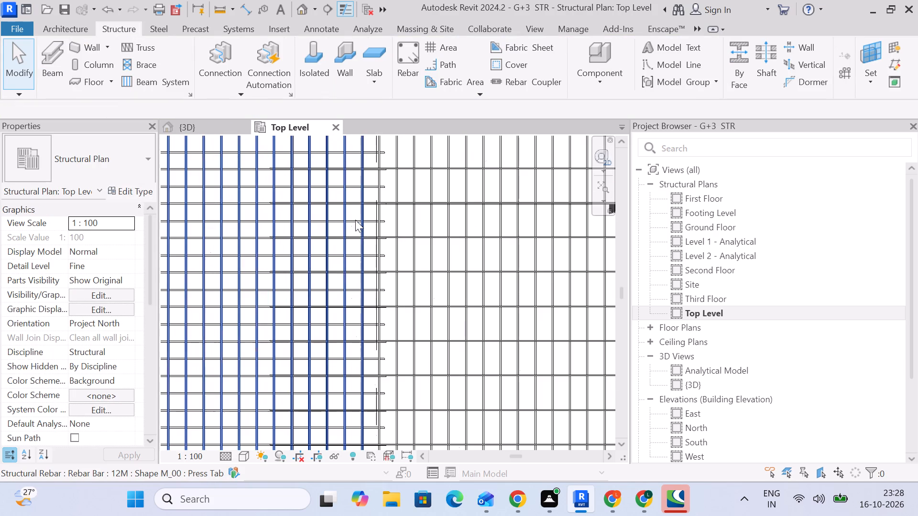
click(355, 220)
scroll(392, 242, down, 6)
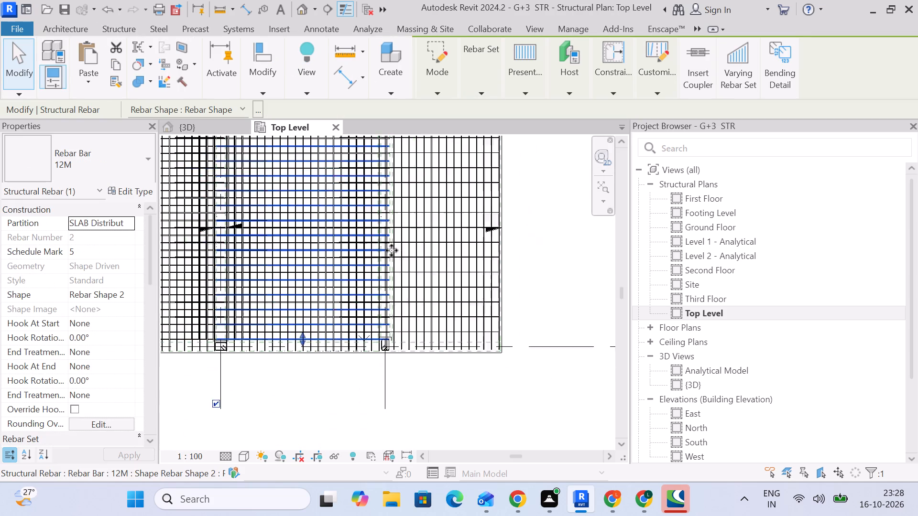
scroll(392, 250, down, 1)
middle_drag(392, 258, 373, 370)
scroll(358, 268, up, 6)
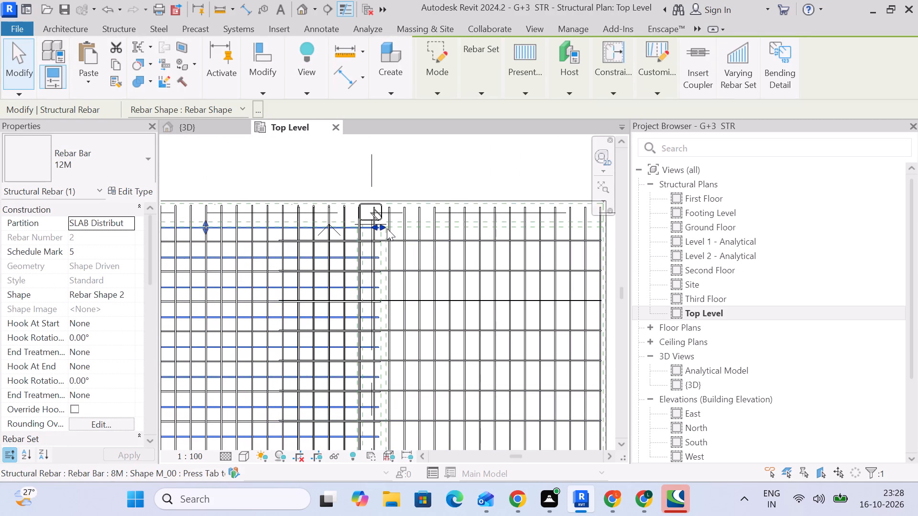
drag(386, 228, 598, 243)
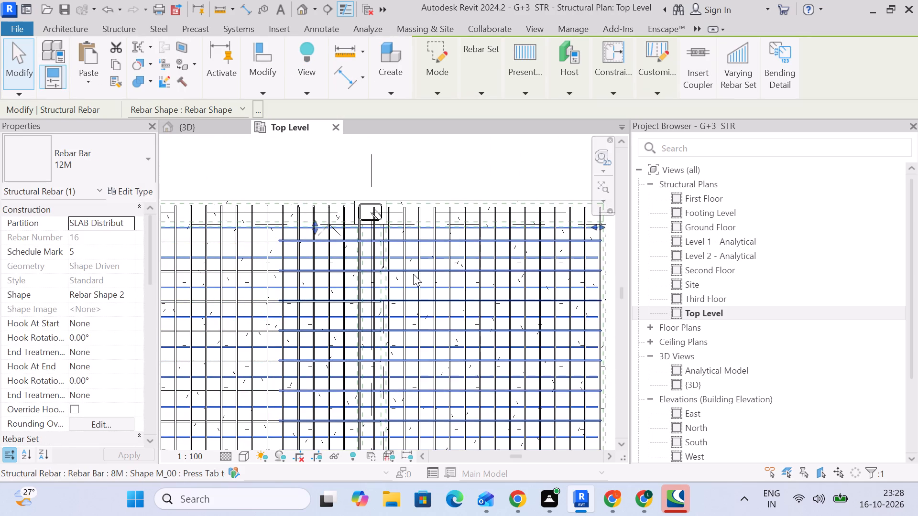
middle_drag(411, 275, 362, 200)
scroll(370, 248, down, 4)
click(392, 159)
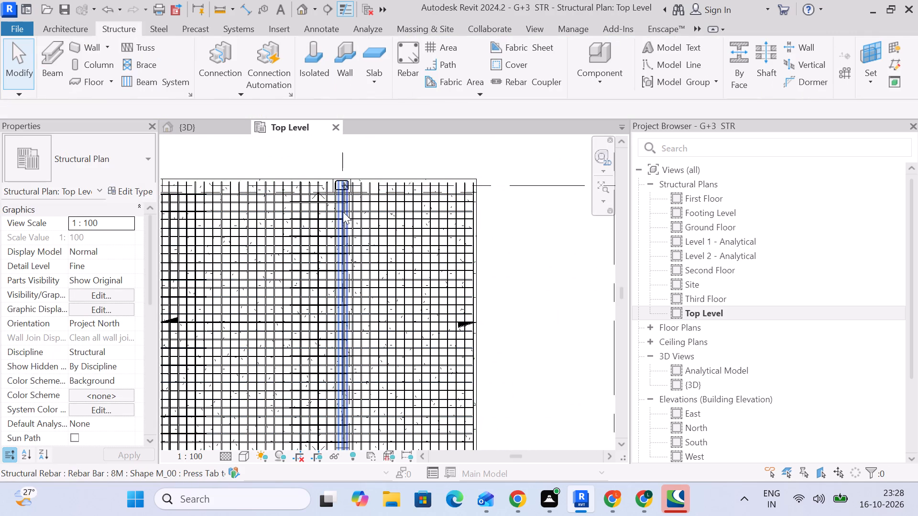
Stretch the alternate 12M slab distribution bar set that still stops at grid 3 to the slab's outer edge.
scroll(343, 212, up, 9)
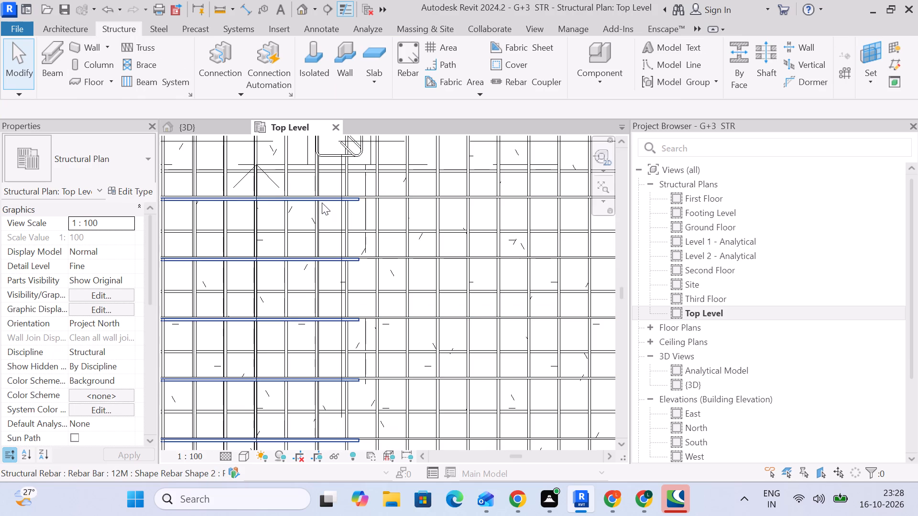
click(326, 204)
scroll(350, 214, down, 4)
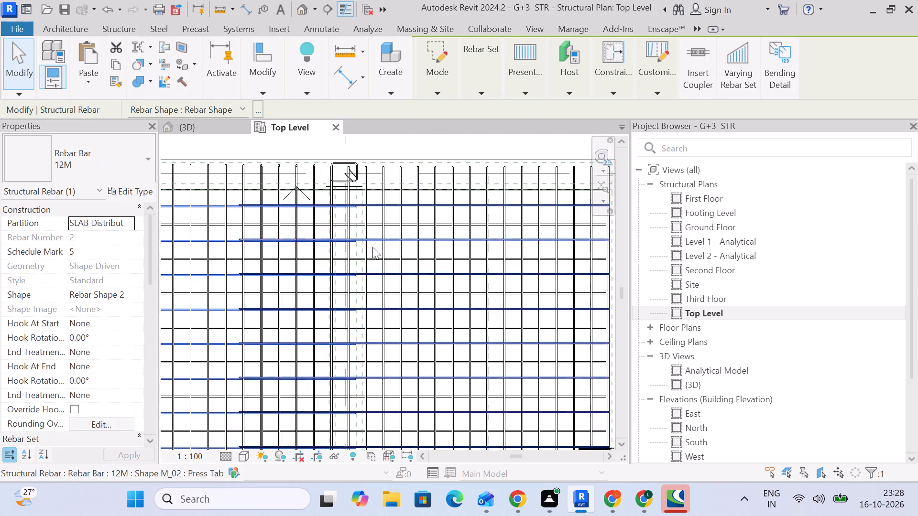
middle_drag(402, 271, 368, 185)
scroll(392, 275, down, 4)
middle_drag(401, 307, 373, 197)
scroll(327, 346, up, 5)
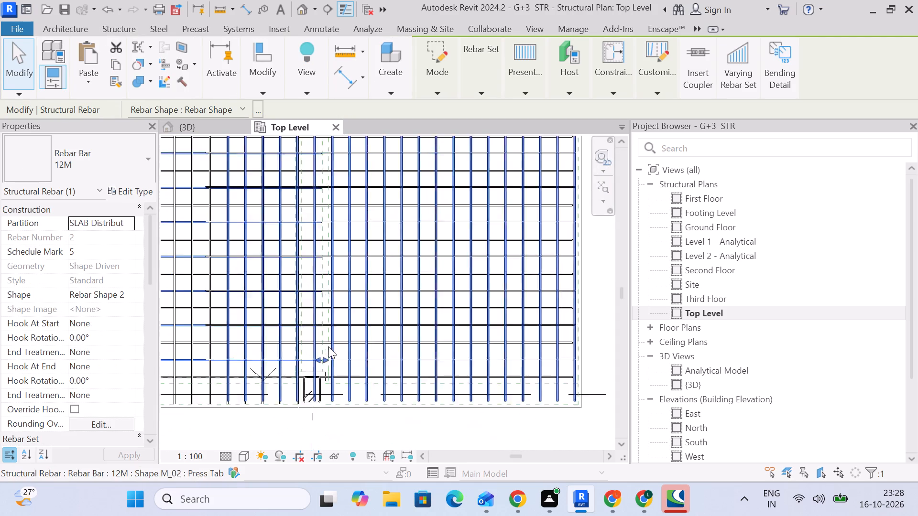
middle_drag(411, 381, 324, 325)
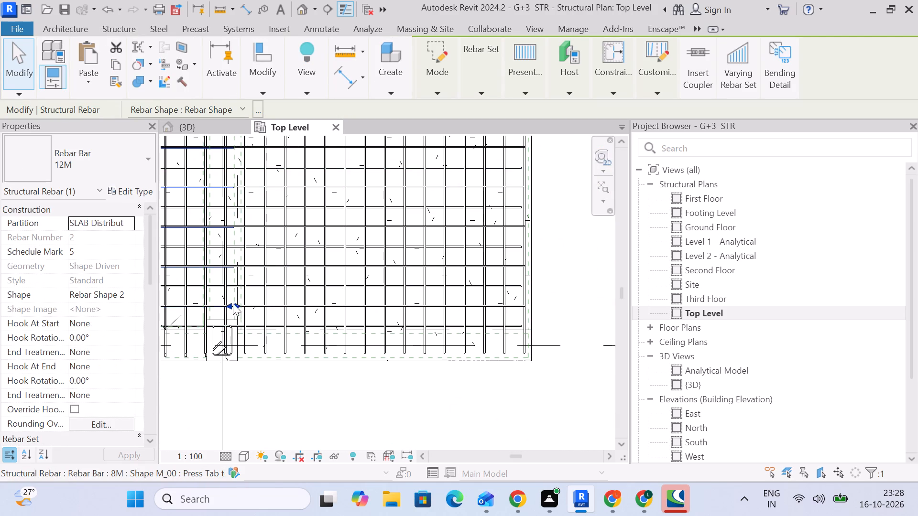
drag(236, 303, 517, 344)
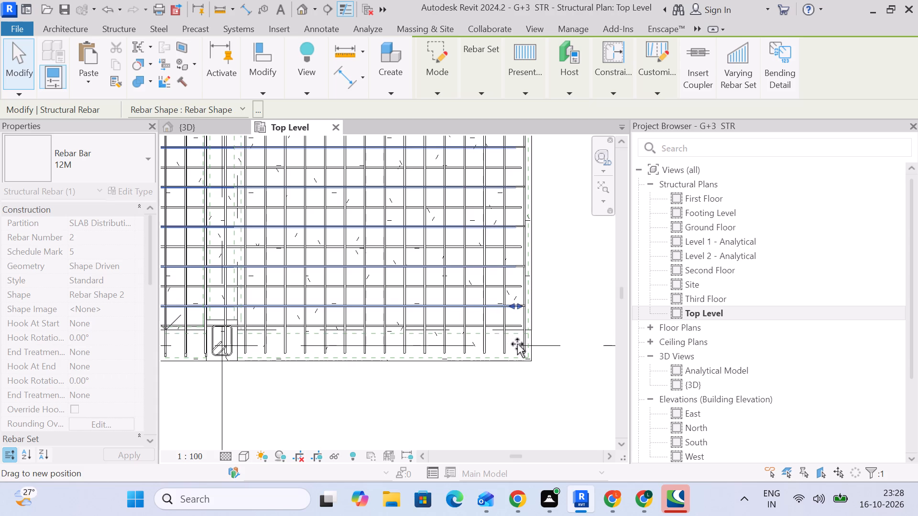
drag(517, 344, 522, 344)
scroll(490, 355, down, 6)
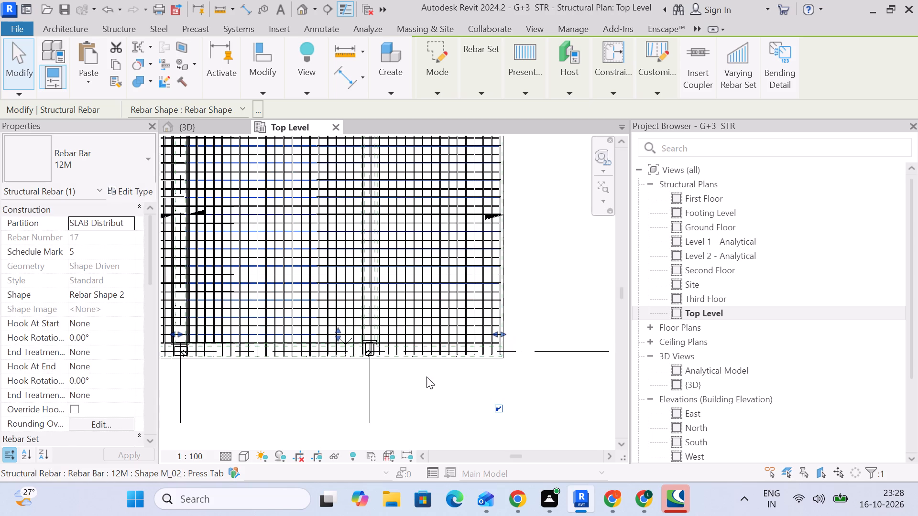
click(327, 384)
Examine the extended slab reinforcement around grid 3 in the Top Level plan.
scroll(350, 286, down, 4)
middle_drag(348, 297, 352, 332)
scroll(361, 205, up, 4)
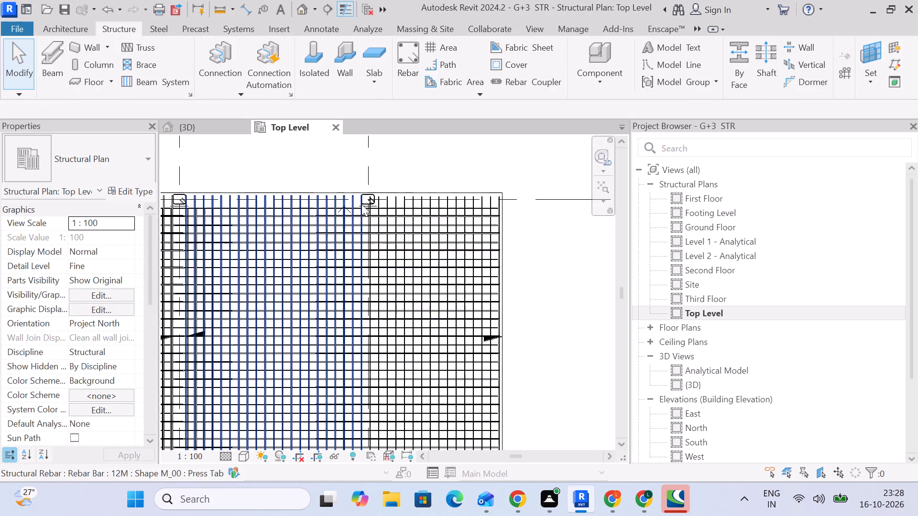
scroll(360, 221, up, 10)
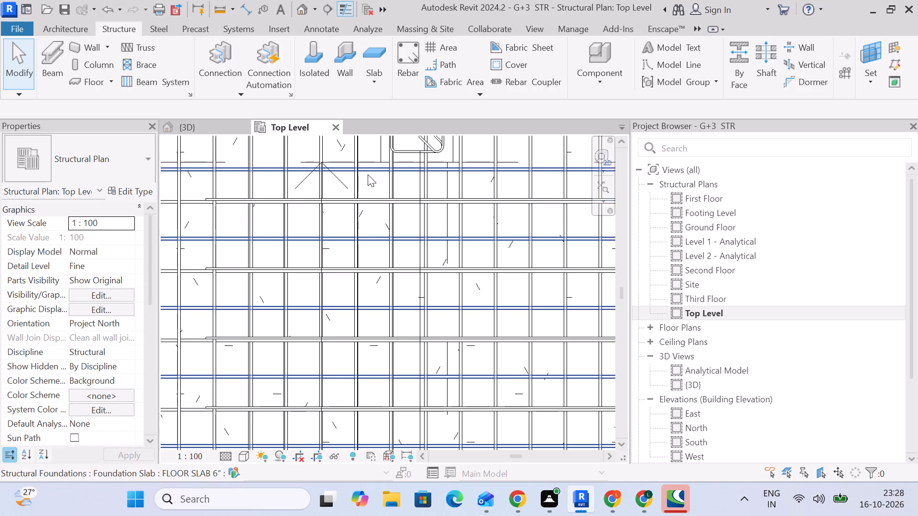
scroll(368, 195, down, 5)
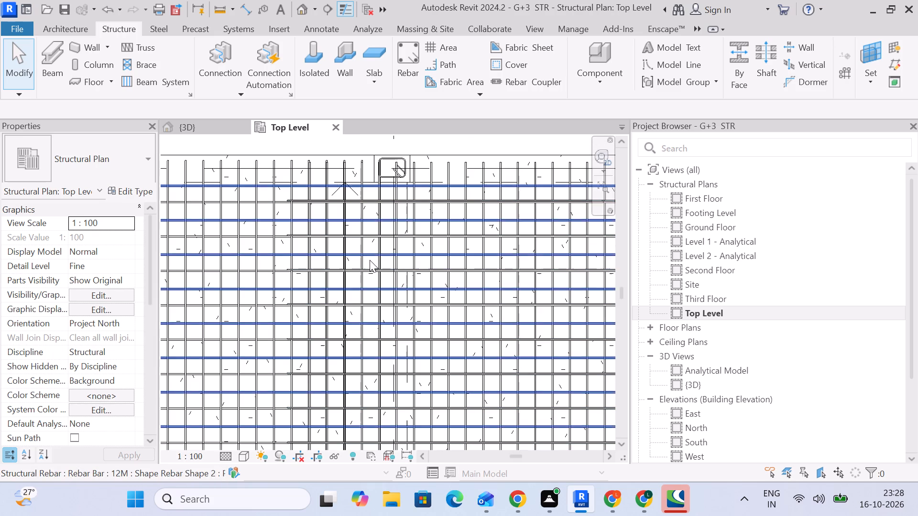
middle_drag(372, 273, 386, 156)
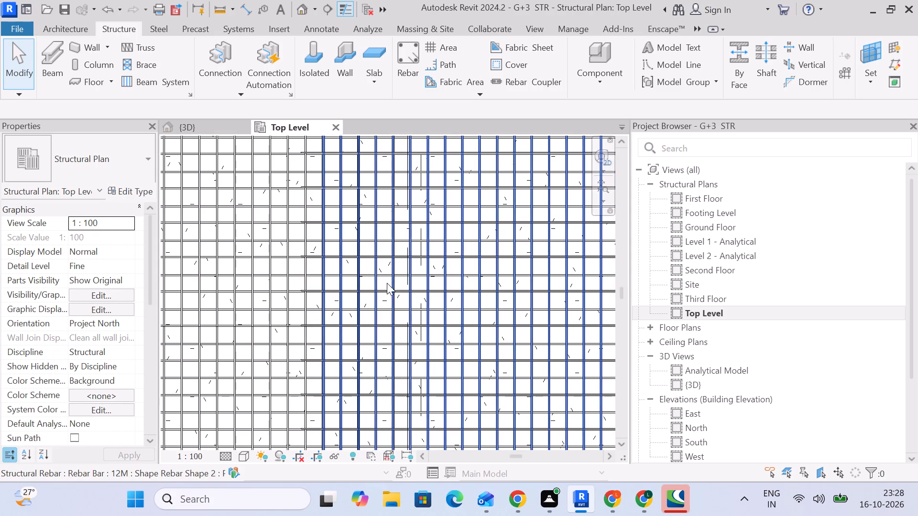
scroll(383, 313, down, 6)
middle_drag(379, 317, 363, 235)
scroll(363, 244, down, 4)
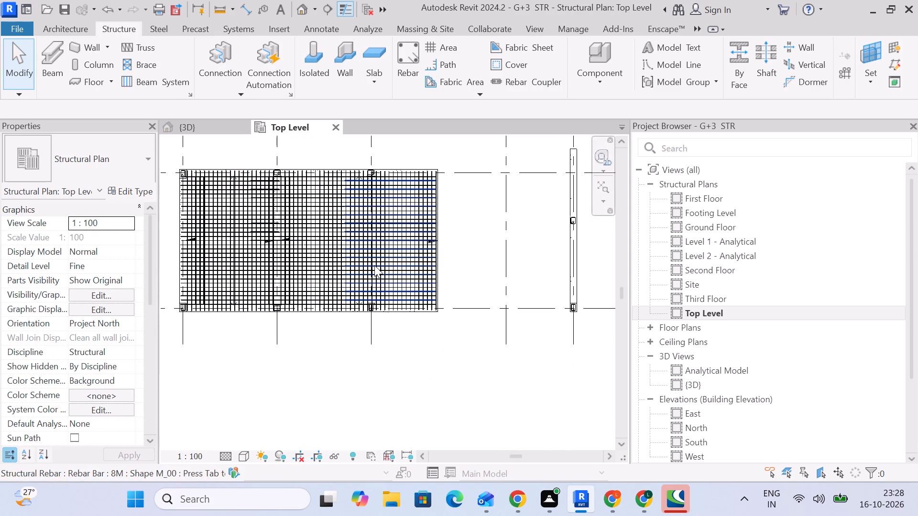
drag(423, 379, 423, 374)
Examine the extended top slab's outer edge, its reinforcement and the supporting beams from several angles in the 3D view.
click(210, 123)
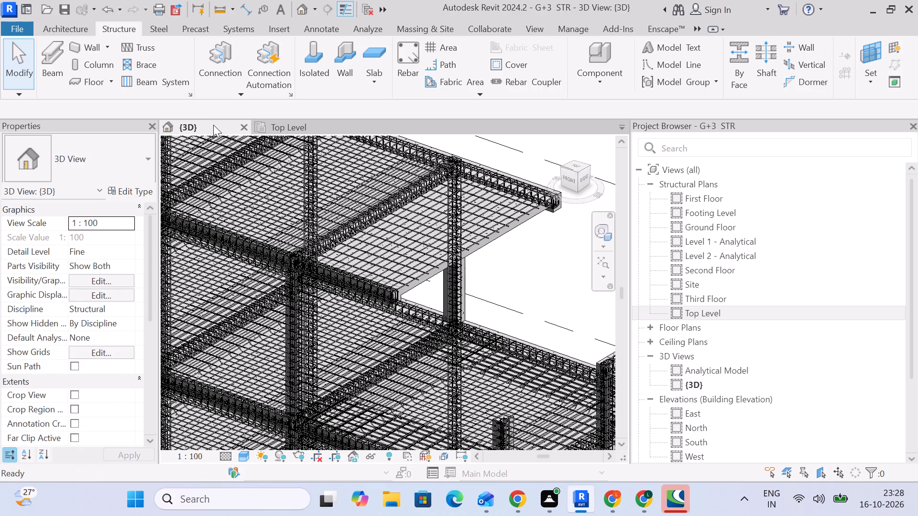
scroll(365, 246, up, 5)
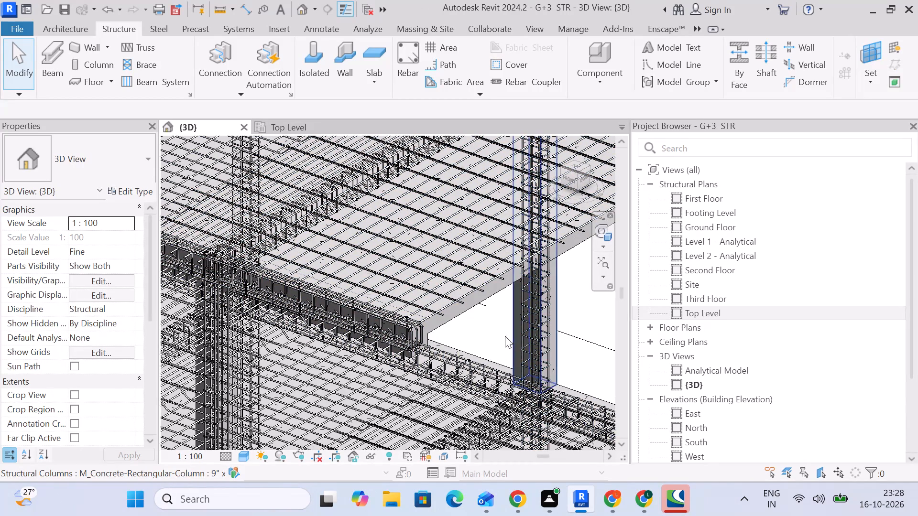
shift+middle_drag(482, 292, 480, 281)
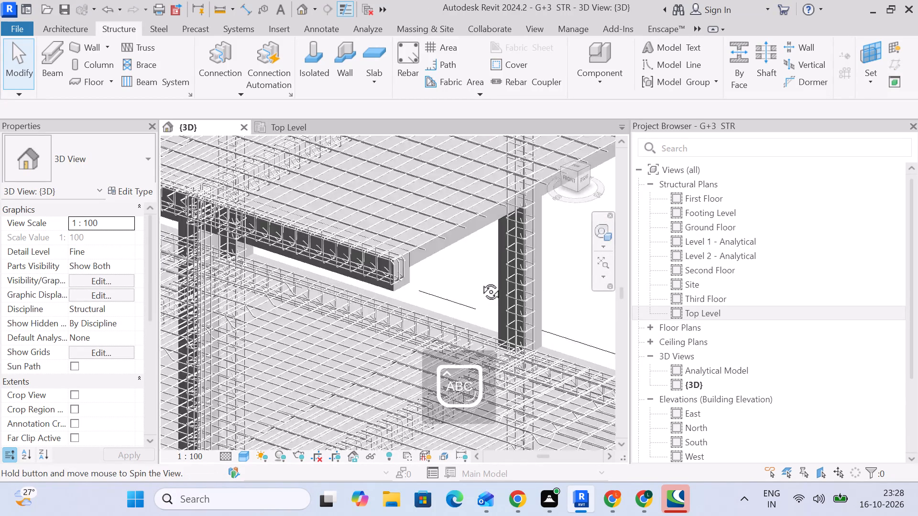
shift+middle_drag(480, 281, 470, 240)
middle_drag(449, 181, 423, 325)
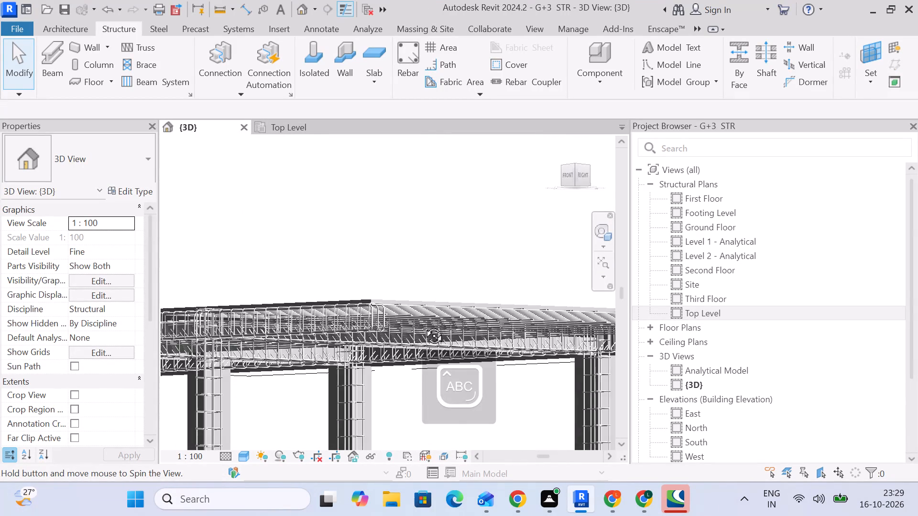
middle_drag(423, 325, 426, 340)
scroll(434, 309, up, 5)
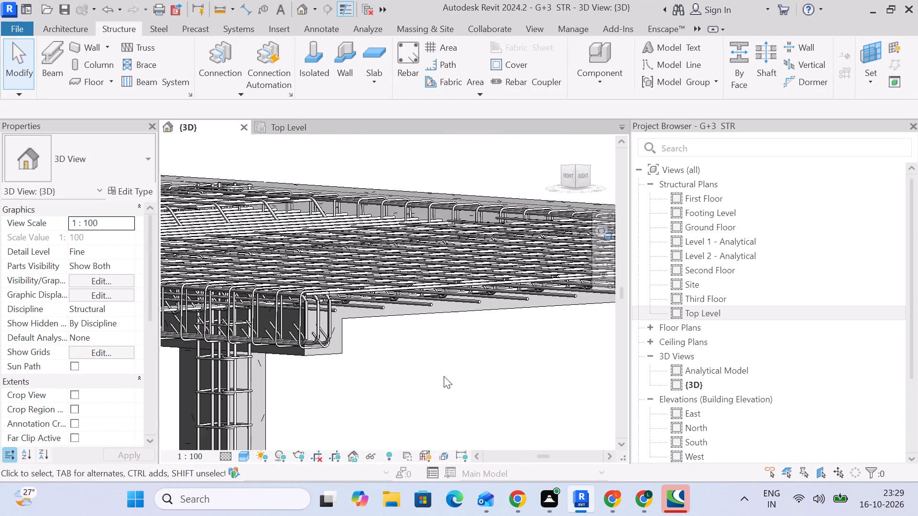
shift+middle_drag(444, 378, 491, 368)
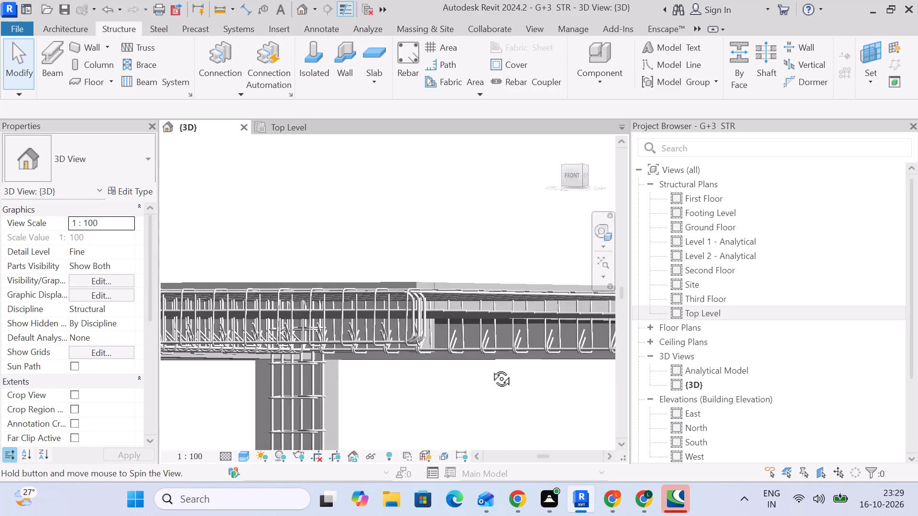
shift+middle_drag(491, 368, 548, 376)
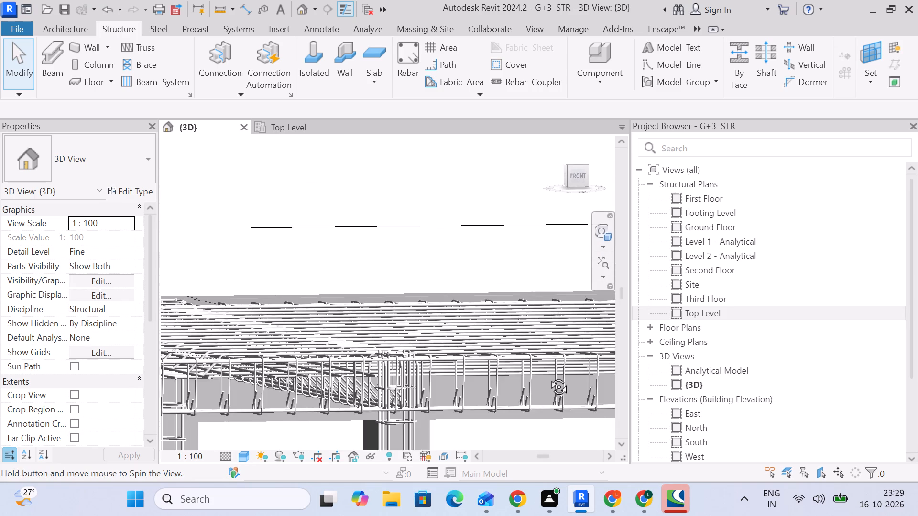
shift+middle_drag(548, 376, 531, 370)
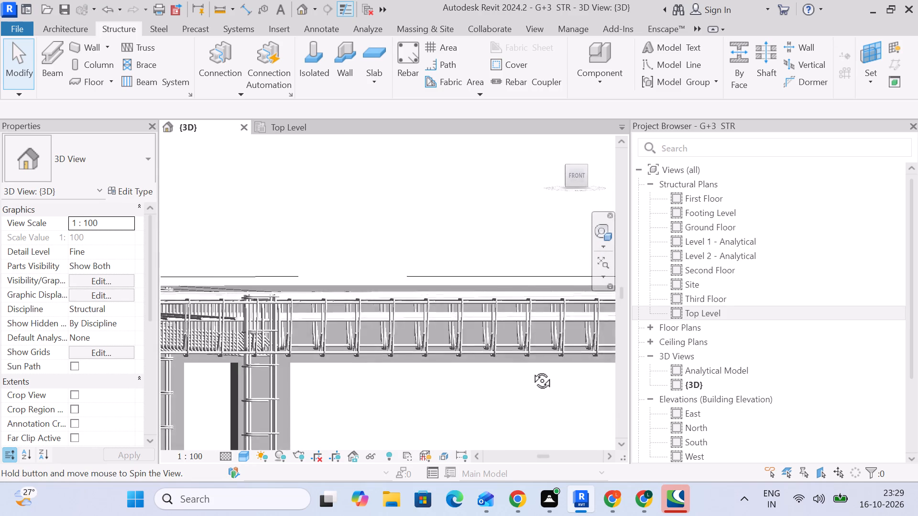
shift+middle_drag(531, 370, 407, 369)
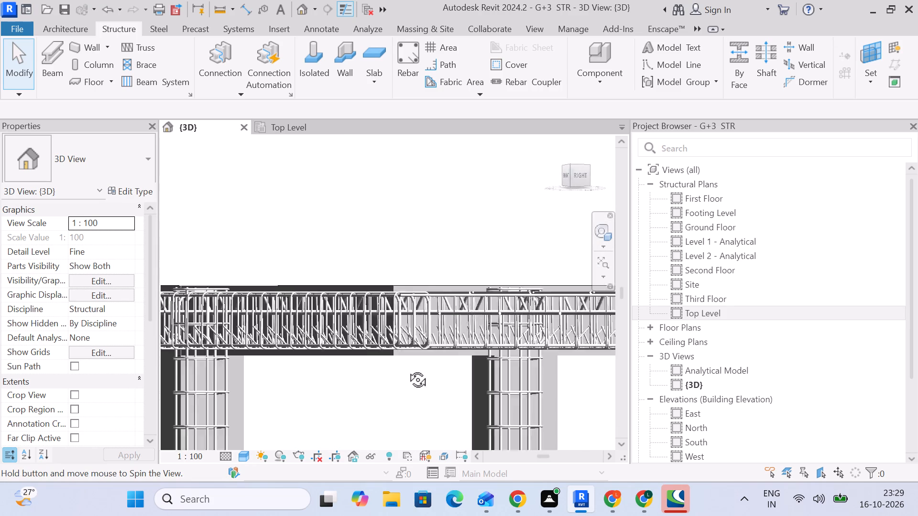
shift+middle_drag(407, 369, 373, 366)
shift+scroll(373, 364, up, 1)
scroll(383, 359, down, 6)
middle_drag(419, 392, 277, 376)
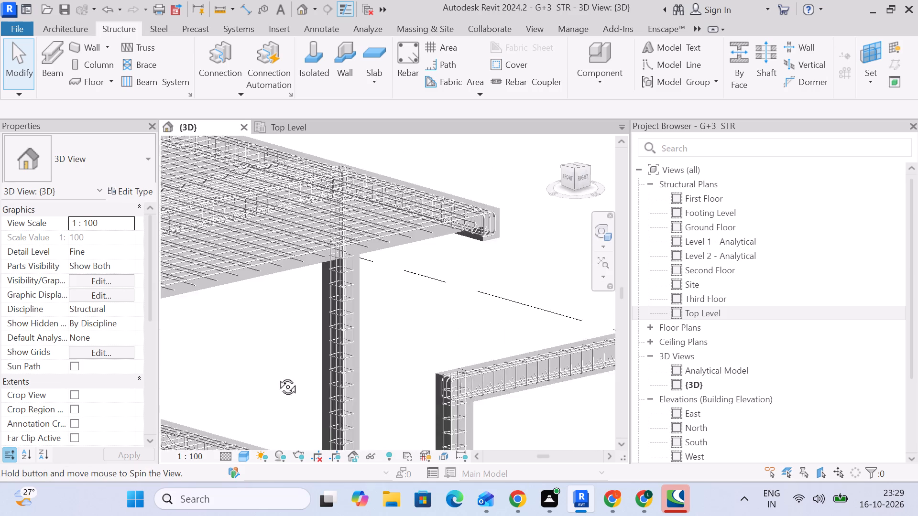
middle_drag(277, 376, 298, 390)
scroll(305, 390, up, 1)
scroll(322, 388, down, 4)
middle_drag(346, 390, 425, 385)
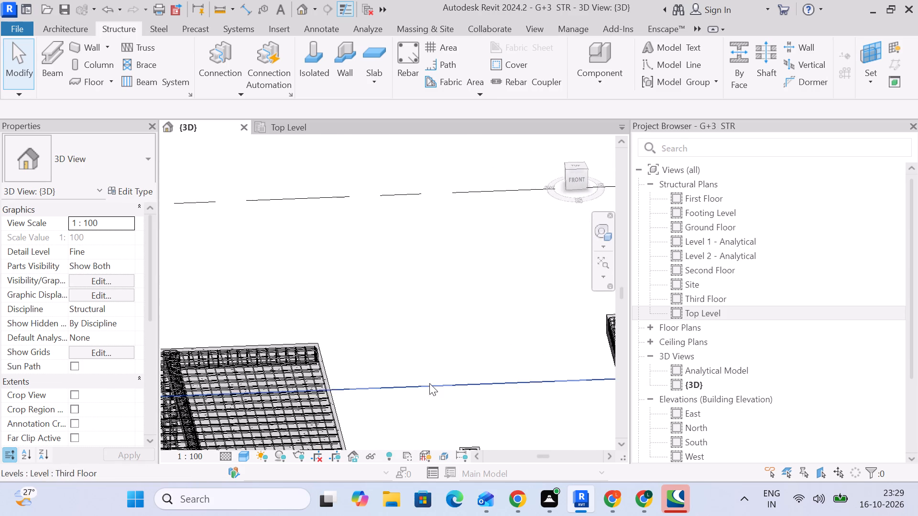
Examine the end bays and cantilevered slabs of the floors below the top level in the 3D view.
middle_drag(430, 383, 374, 248)
scroll(442, 288, down, 1)
shift+middle_drag(442, 288, 385, 294)
scroll(428, 319, down, 3)
middle_drag(429, 292, 407, 209)
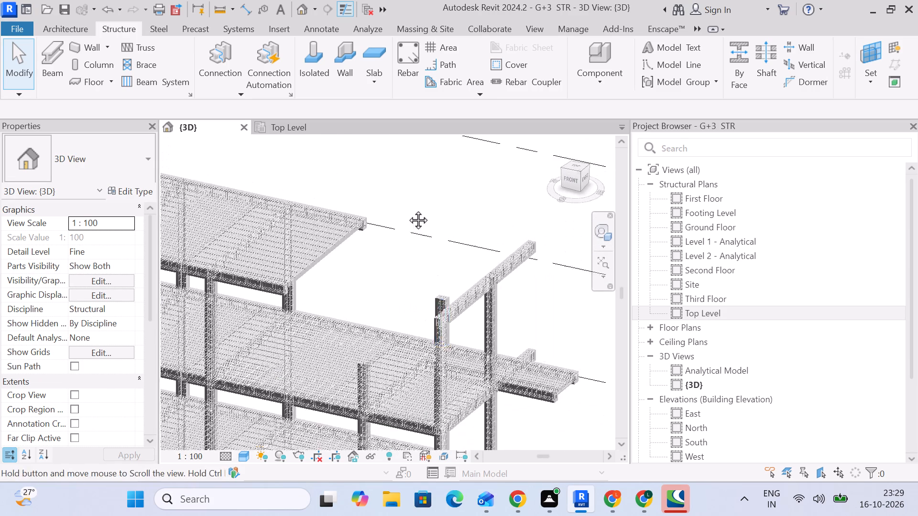
middle_drag(407, 209, 407, 208)
middle_drag(447, 318, 419, 196)
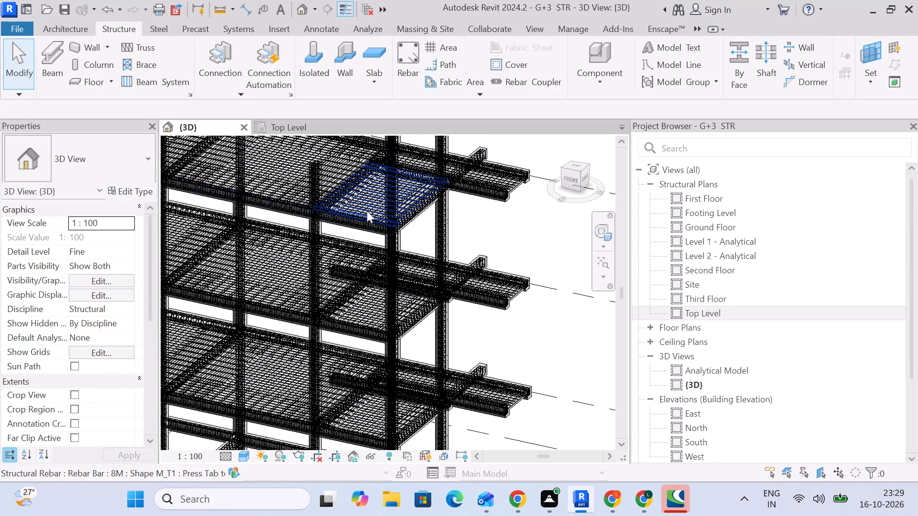
middle_drag(424, 197, 425, 236)
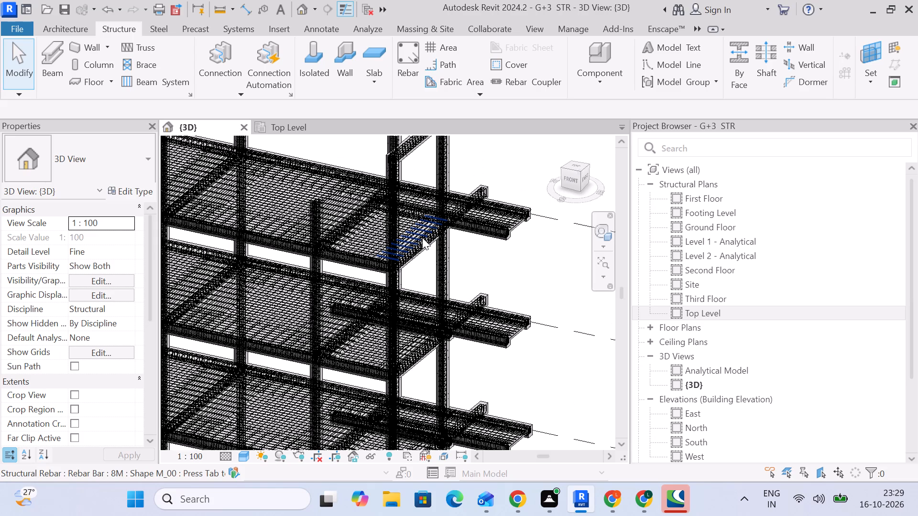
middle_drag(421, 248, 392, 300)
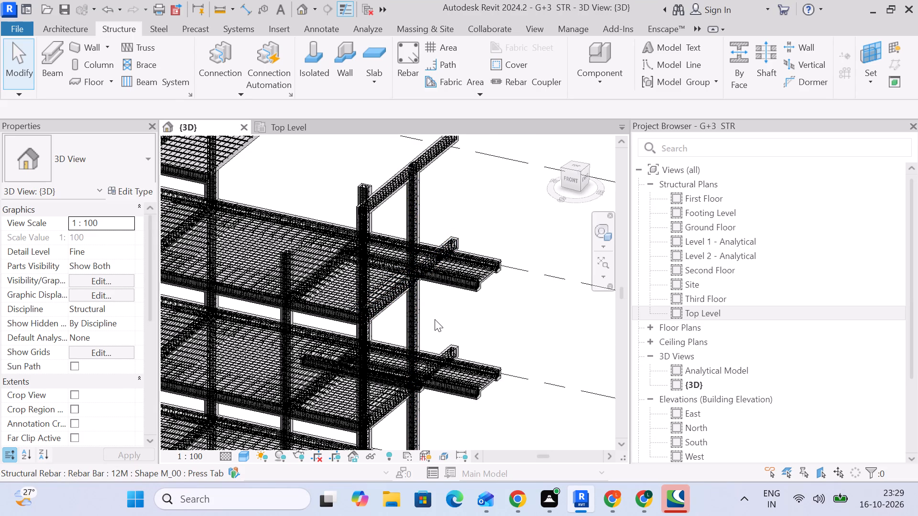
middle_drag(440, 316, 415, 299)
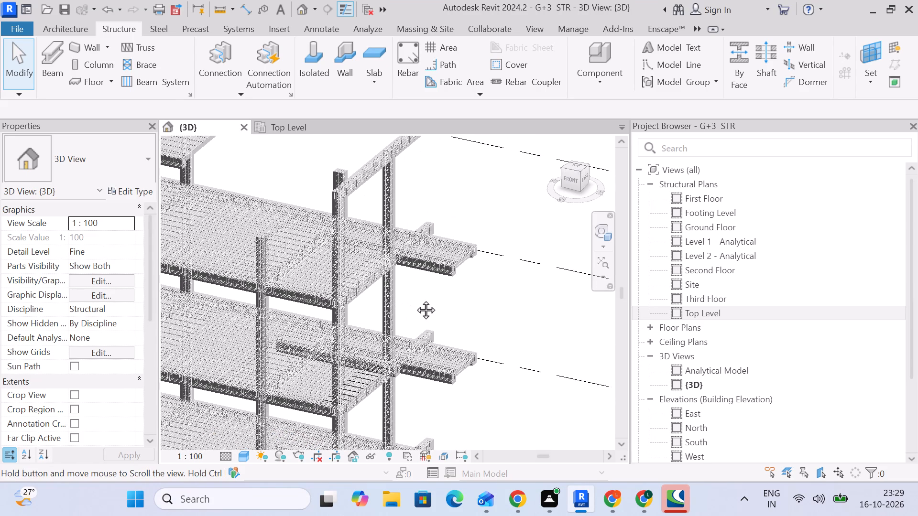
middle_drag(415, 299, 468, 275)
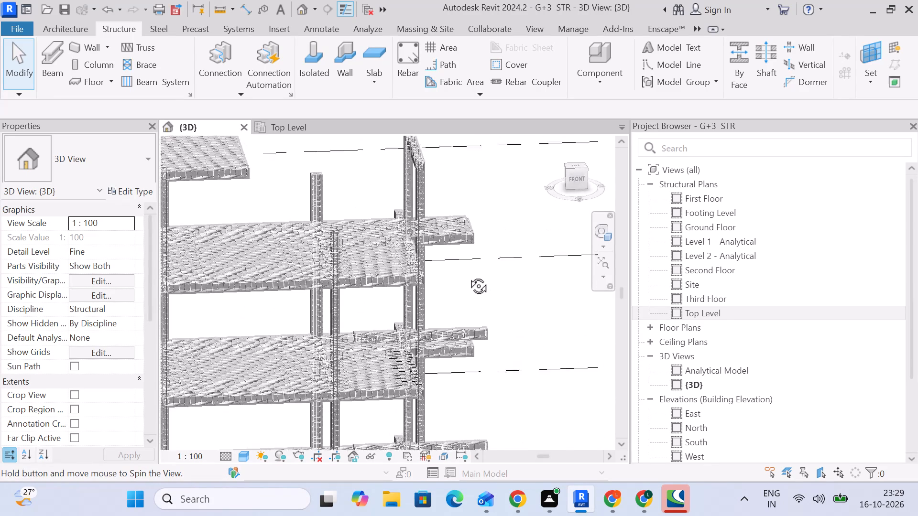
middle_drag(468, 275, 368, 329)
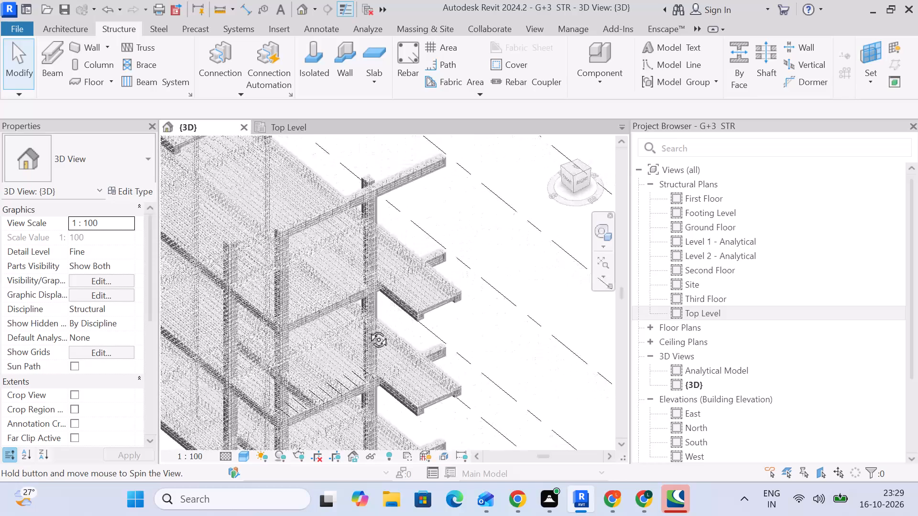
middle_drag(368, 329, 441, 304)
middle_drag(541, 290, 537, 286)
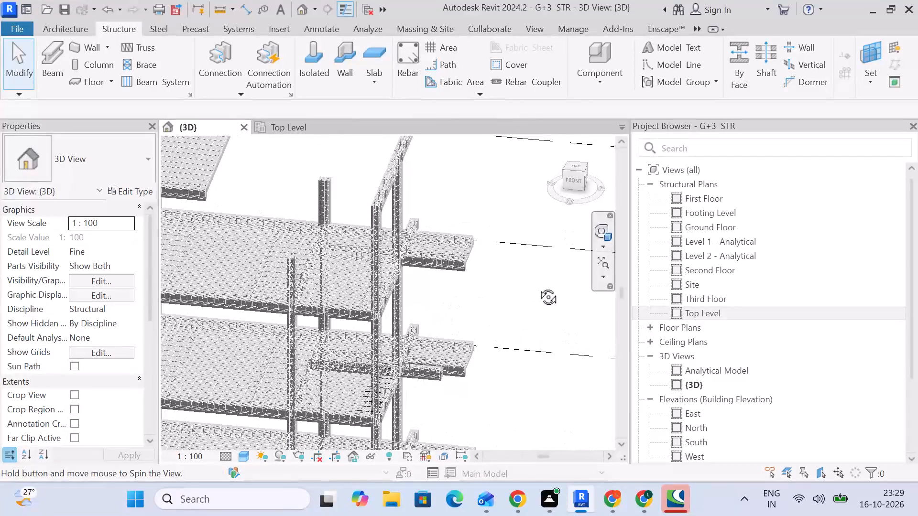
middle_drag(537, 286, 508, 276)
scroll(508, 280, up, 2)
middle_drag(505, 307, 489, 287)
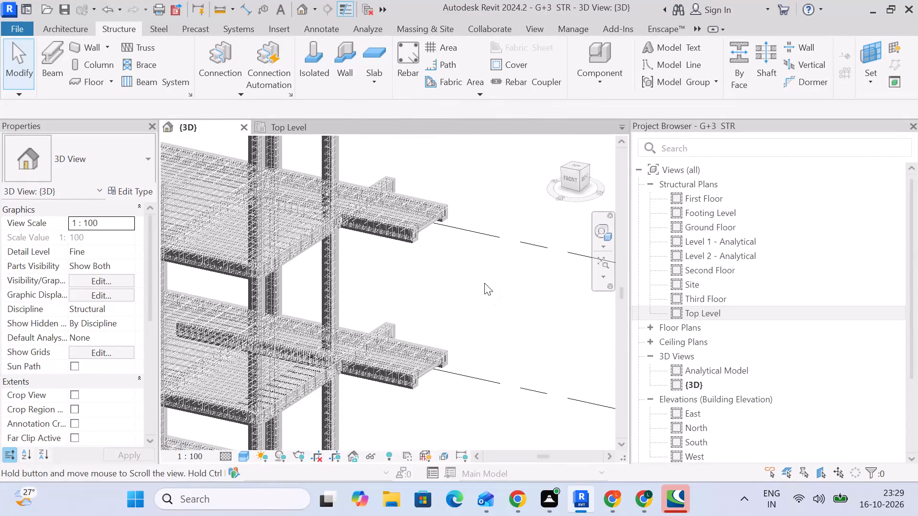
scroll(481, 280, down, 4)
middle_drag(481, 280, 444, 281)
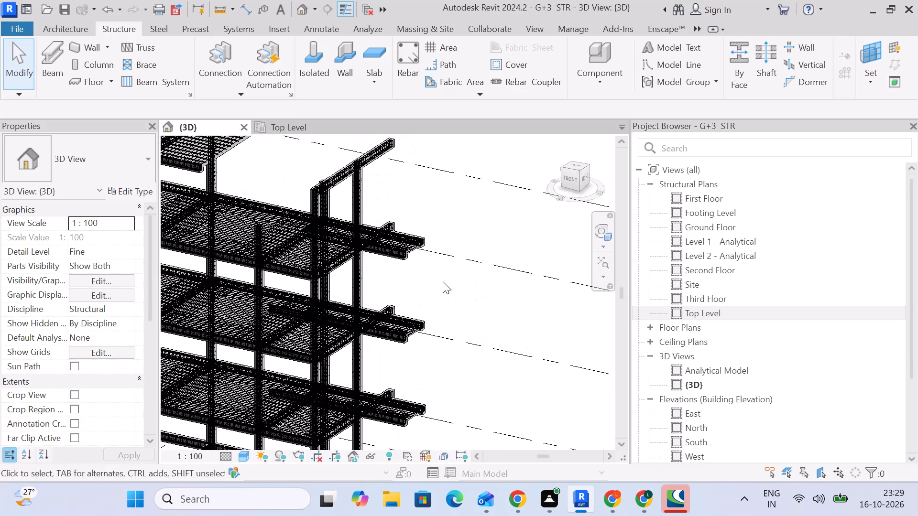
click(22, 63)
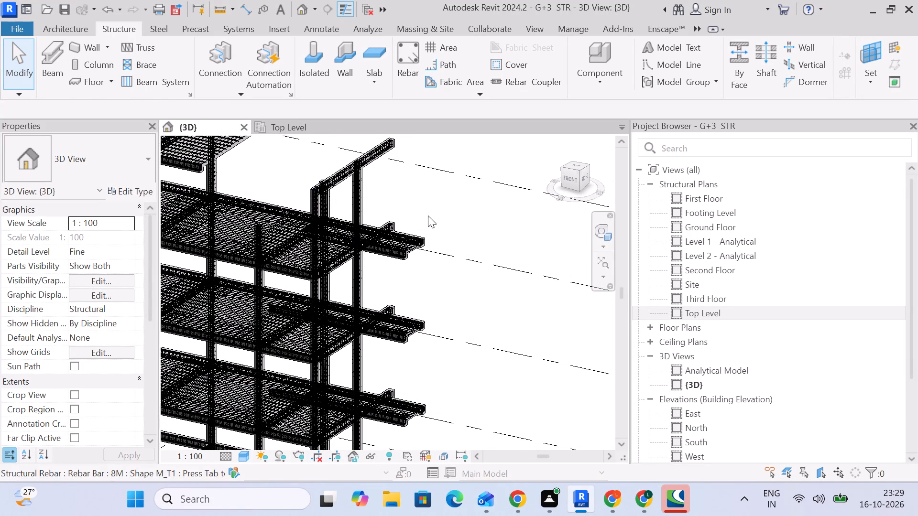
middle_drag(439, 213, 432, 225)
Examine the Top Level plan around the beam on grid 5 and the area without a slab beyond grid 3.
click(274, 124)
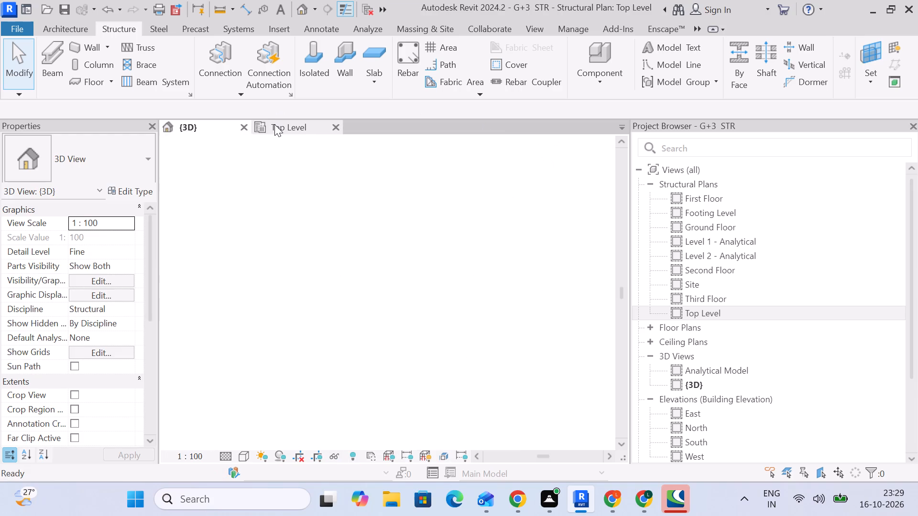
middle_drag(462, 233, 304, 240)
middle_drag(472, 248, 419, 249)
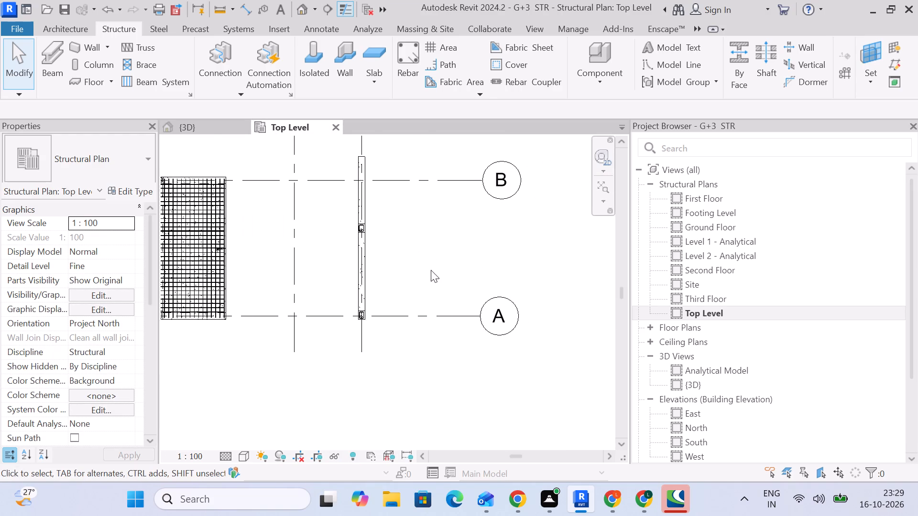
scroll(414, 303, up, 1)
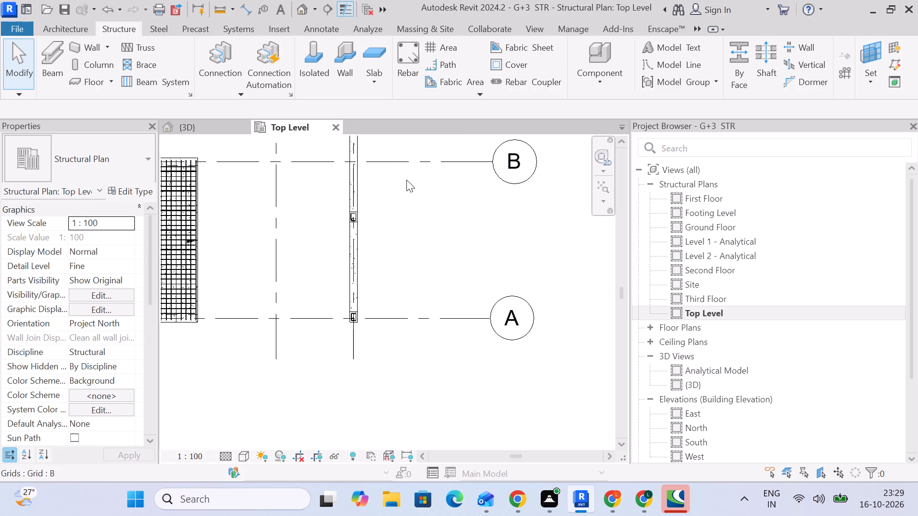
scroll(407, 181, down, 2)
middle_drag(407, 198, 363, 216)
scroll(363, 214, down, 1)
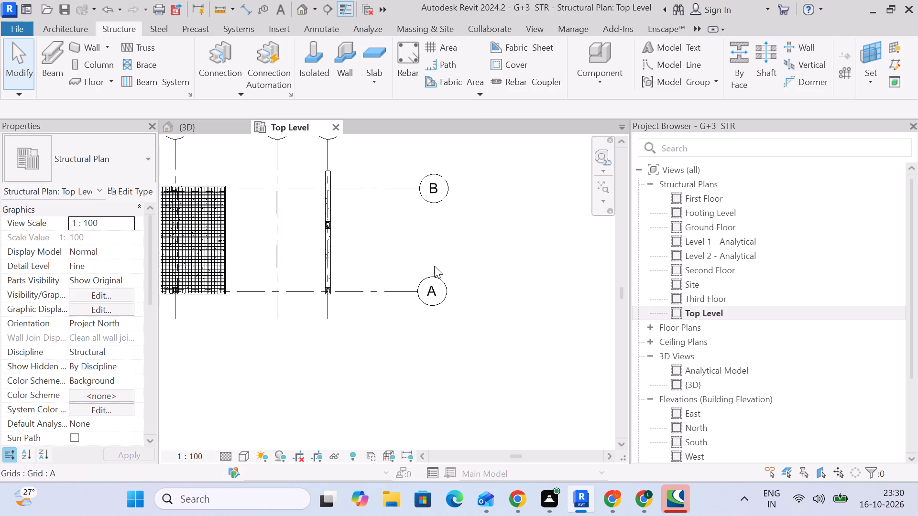
middle_drag(433, 265, 391, 236)
scroll(293, 267, up, 2)
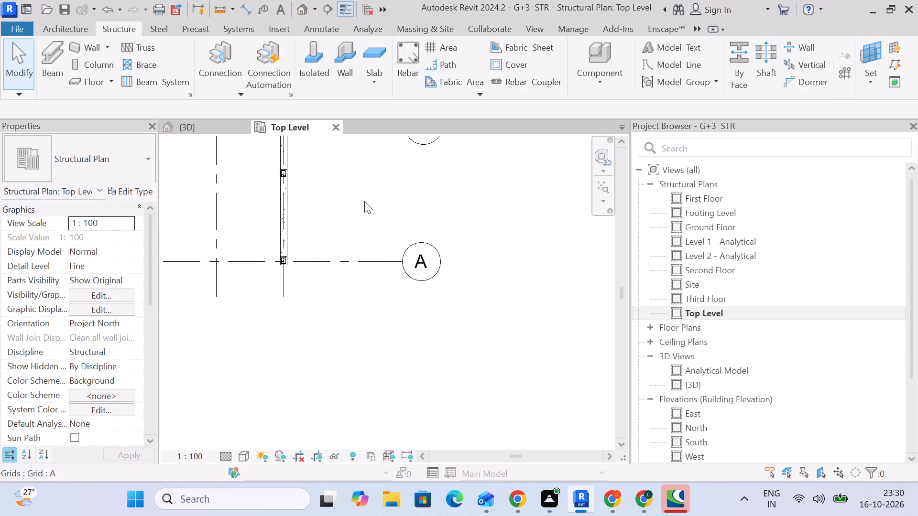
middle_drag(364, 201, 349, 226)
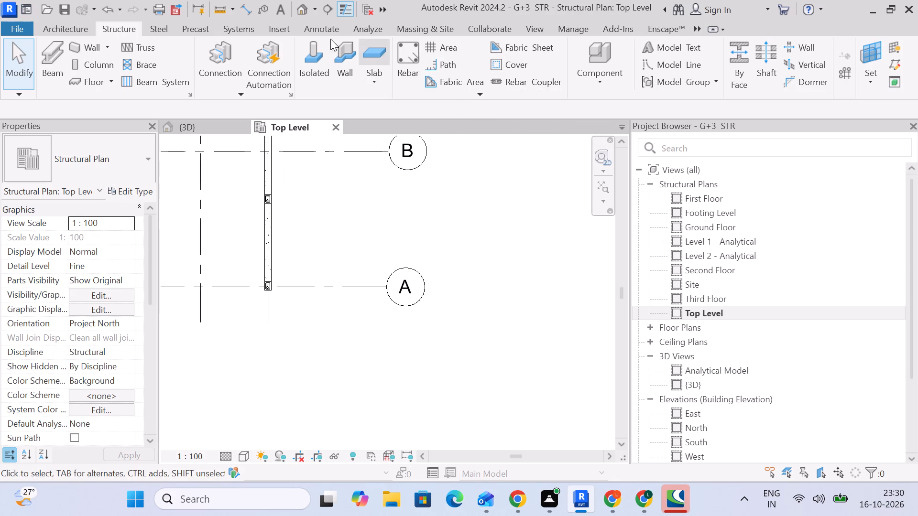
drag(381, 57, 381, 72)
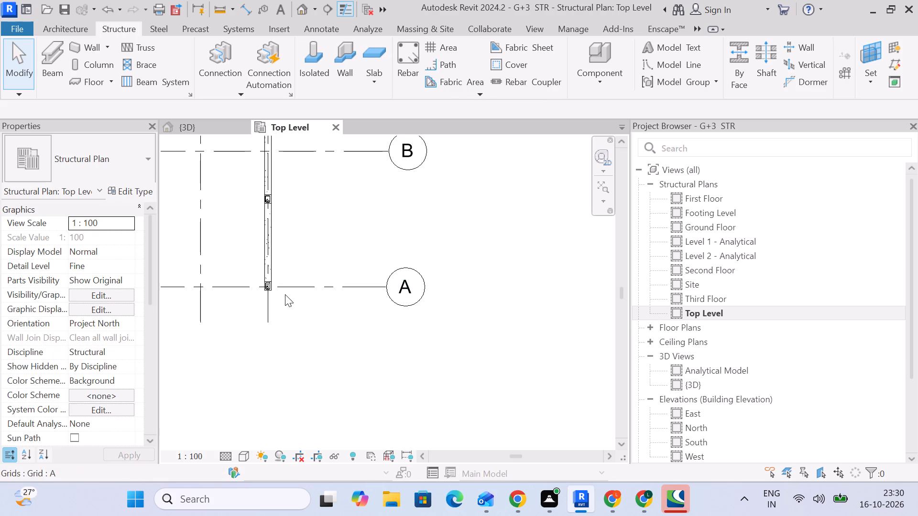
scroll(433, 204, down, 4)
middle_drag(428, 210, 400, 219)
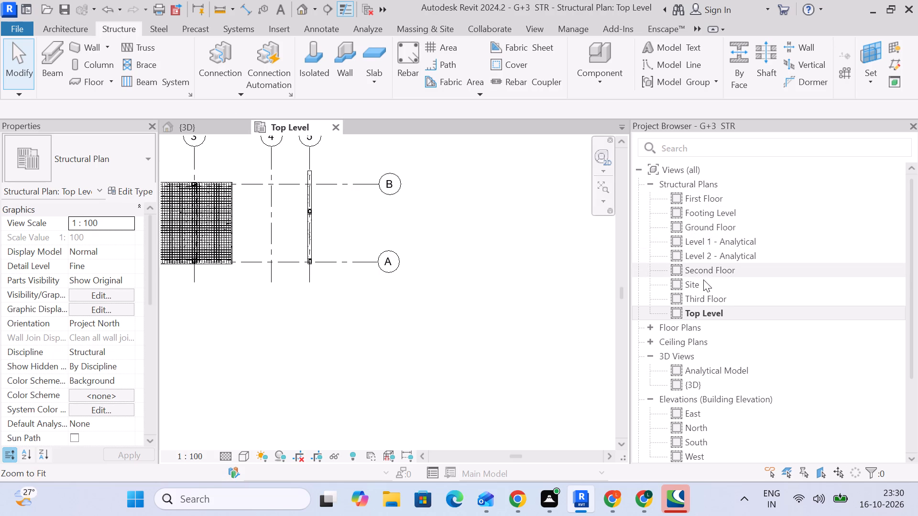
Using the Third Floor plan, create a Top Level FLOOR SLAB 6" about 1687 by 5341 mm along the outer face of the grid 5 beam.
double_click(704, 294)
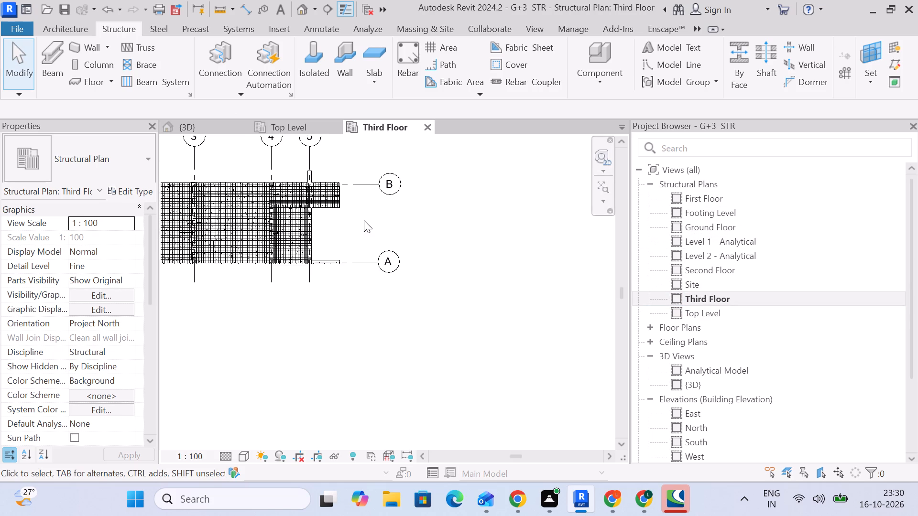
scroll(354, 218, up, 4)
middle_drag(349, 232, 391, 233)
scroll(385, 235, up, 2)
middle_drag(384, 243, 413, 264)
scroll(371, 255, up, 1)
middle_drag(370, 259, 383, 324)
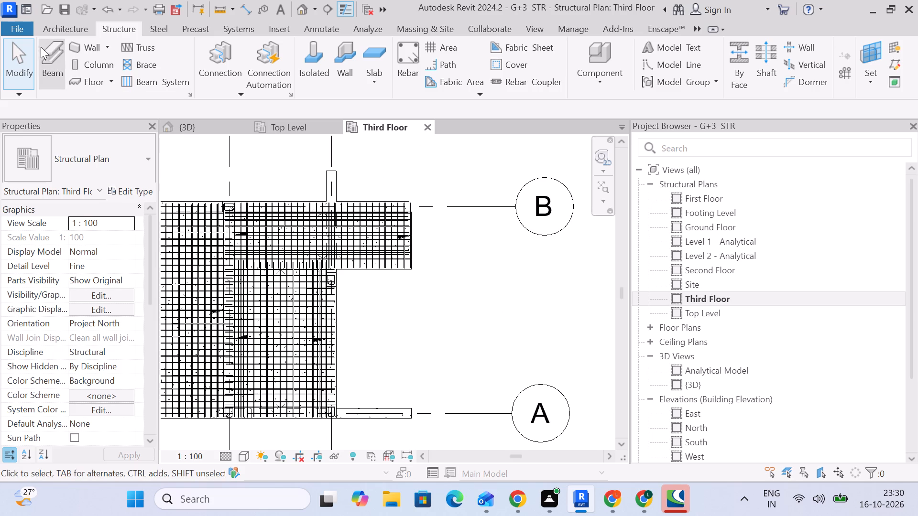
click(379, 54)
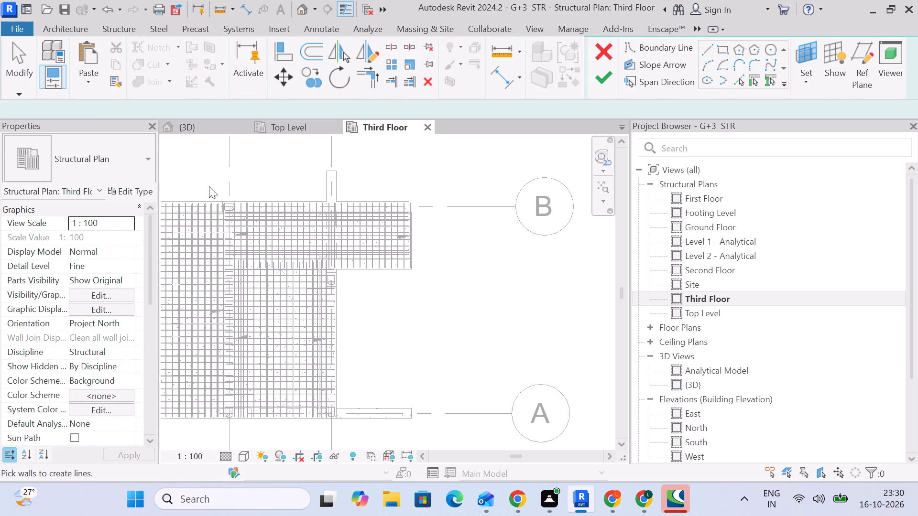
click(132, 223)
click(106, 286)
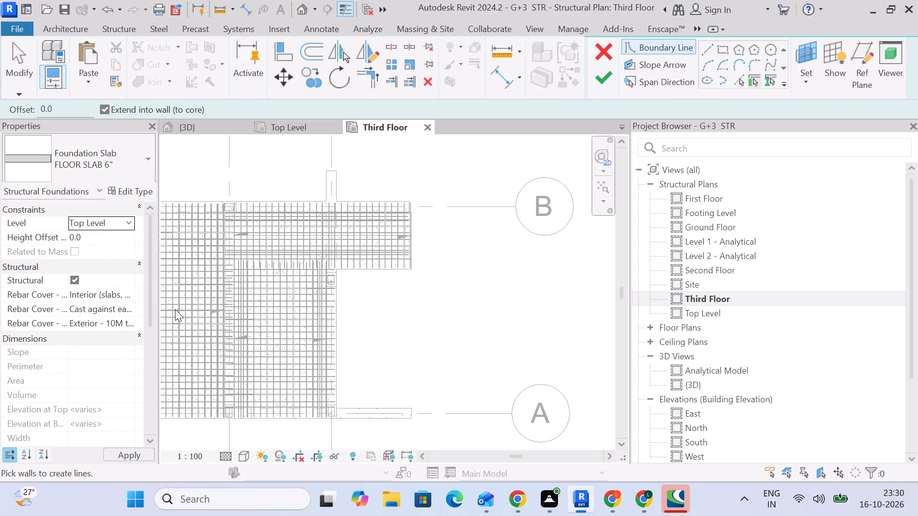
scroll(477, 363, down, 1)
middle_drag(477, 363, 461, 316)
click(718, 50)
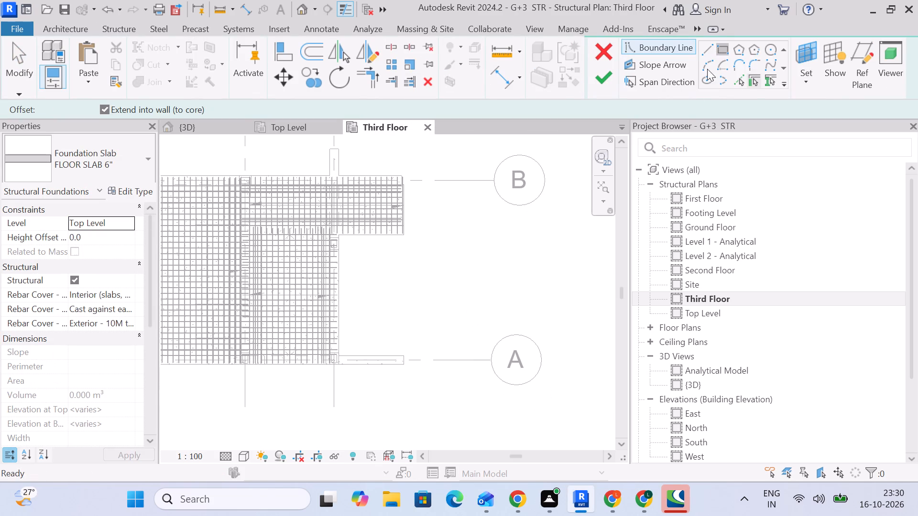
scroll(396, 341, up, 3)
click(408, 364)
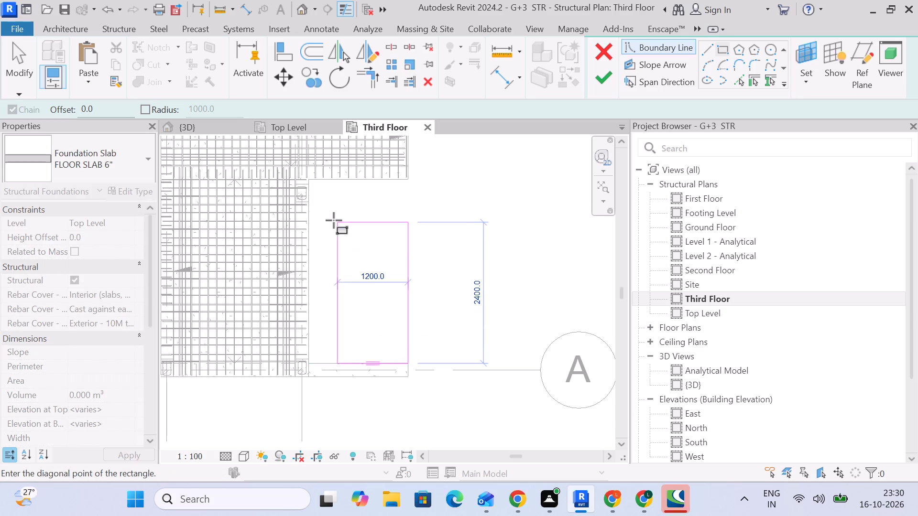
middle_drag(333, 218, 356, 306)
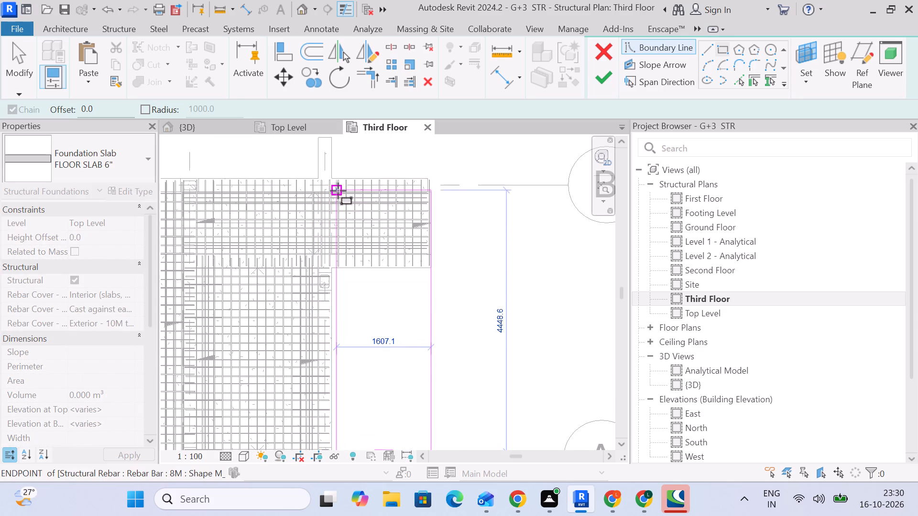
scroll(333, 179, up, 3)
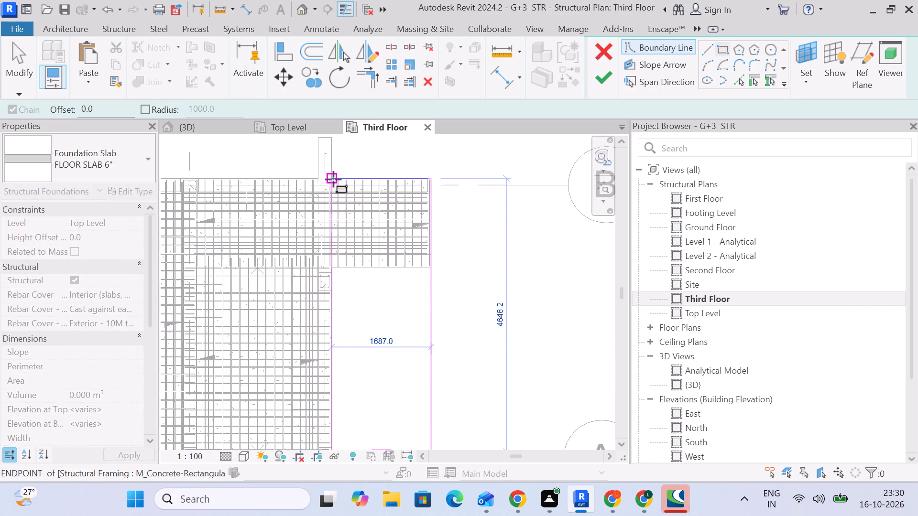
middle_drag(338, 171, 339, 285)
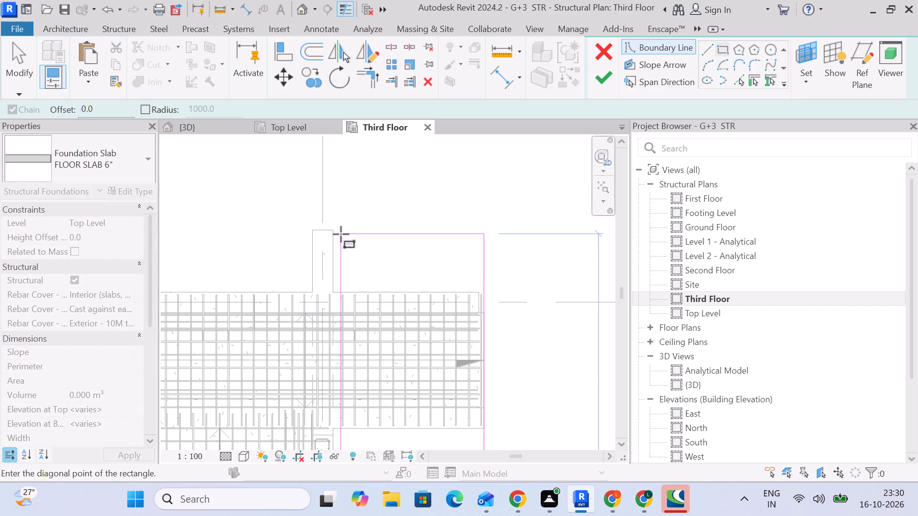
click(333, 232)
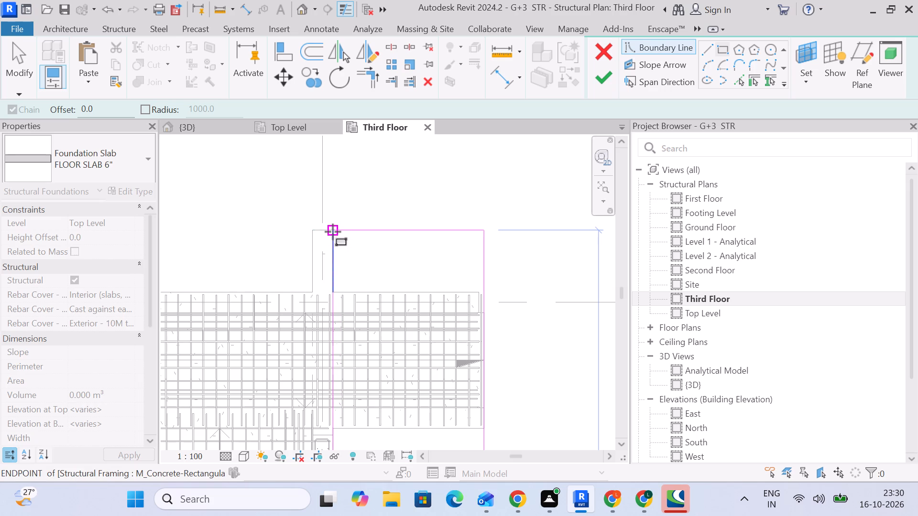
scroll(356, 236, down, 4)
middle_drag(365, 247, 350, 172)
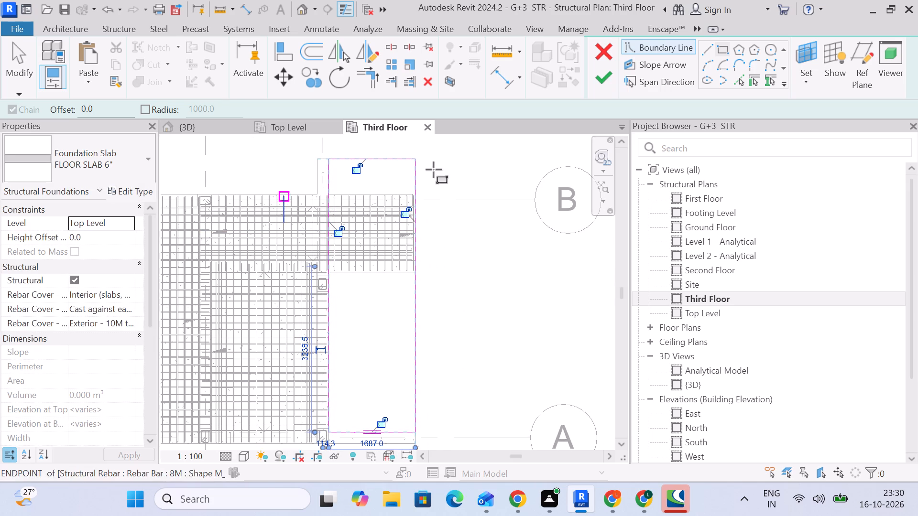
click(602, 74)
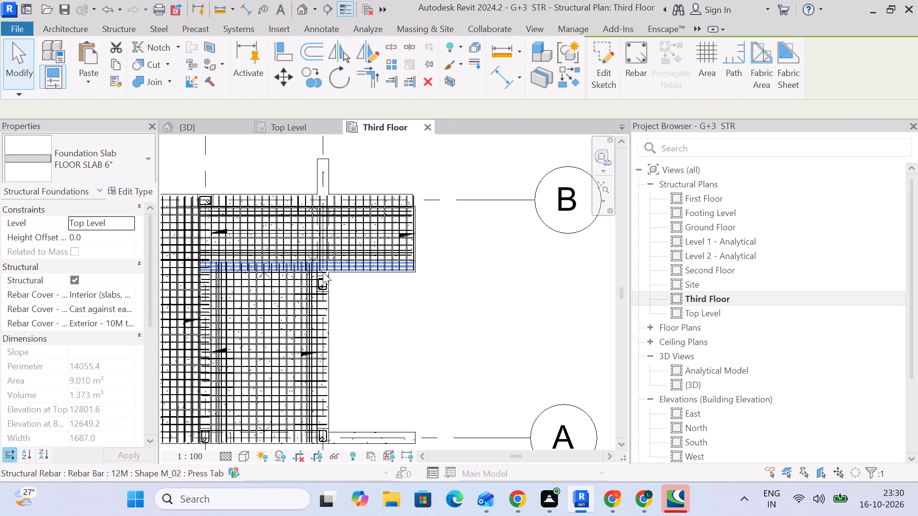
In the Top Level plan, open the boundary sketch of the new slab beside grid 5 for editing.
scroll(323, 274, down, 3)
middle_drag(366, 291, 365, 252)
click(304, 133)
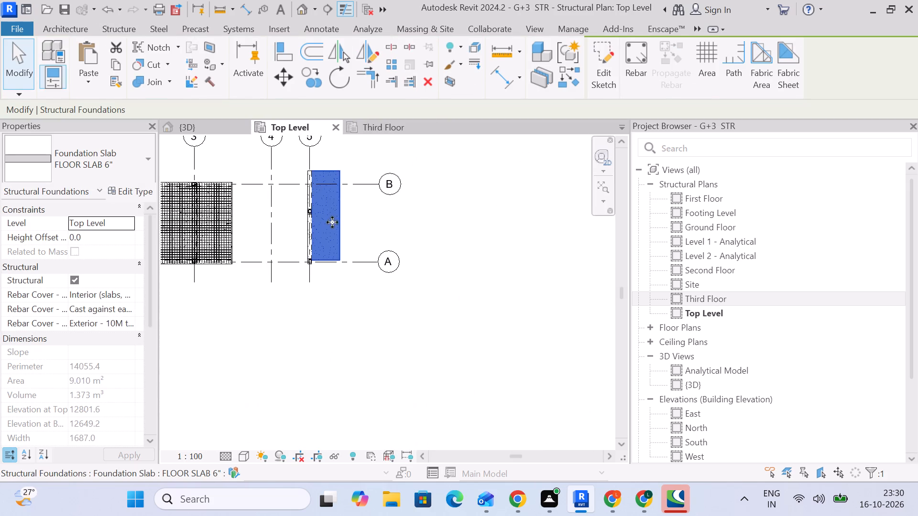
scroll(330, 211, up, 5)
scroll(372, 226, up, 1)
middle_drag(372, 226, 380, 296)
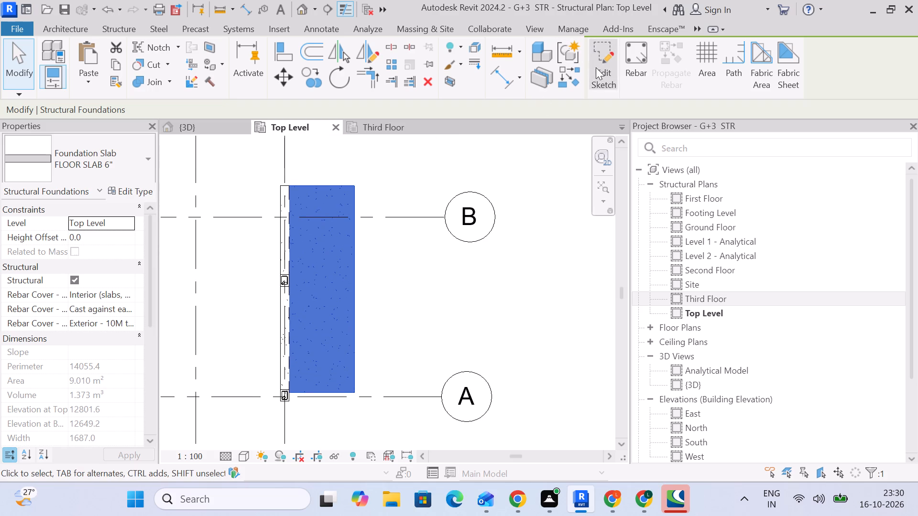
click(597, 69)
scroll(306, 215, up, 4)
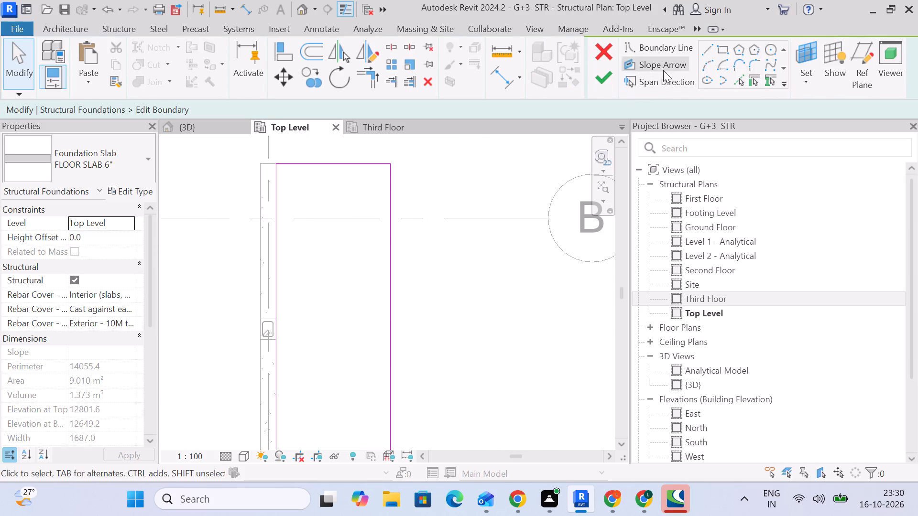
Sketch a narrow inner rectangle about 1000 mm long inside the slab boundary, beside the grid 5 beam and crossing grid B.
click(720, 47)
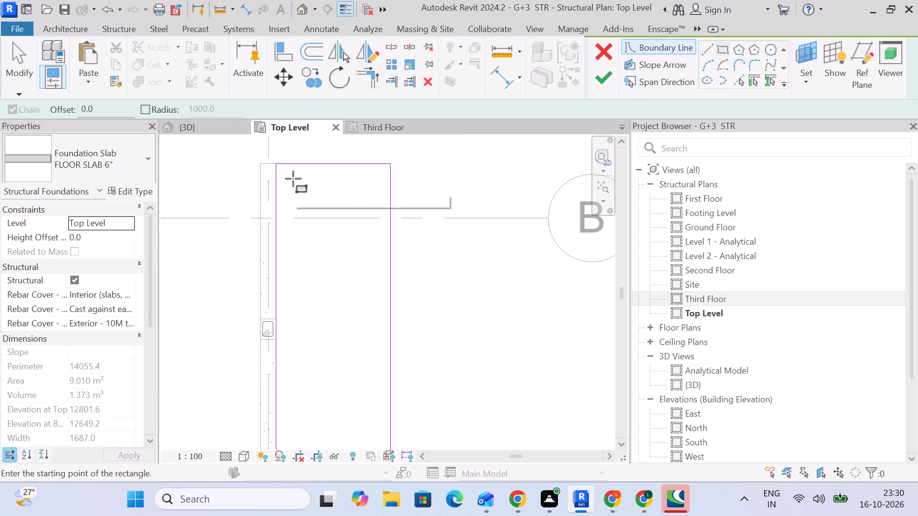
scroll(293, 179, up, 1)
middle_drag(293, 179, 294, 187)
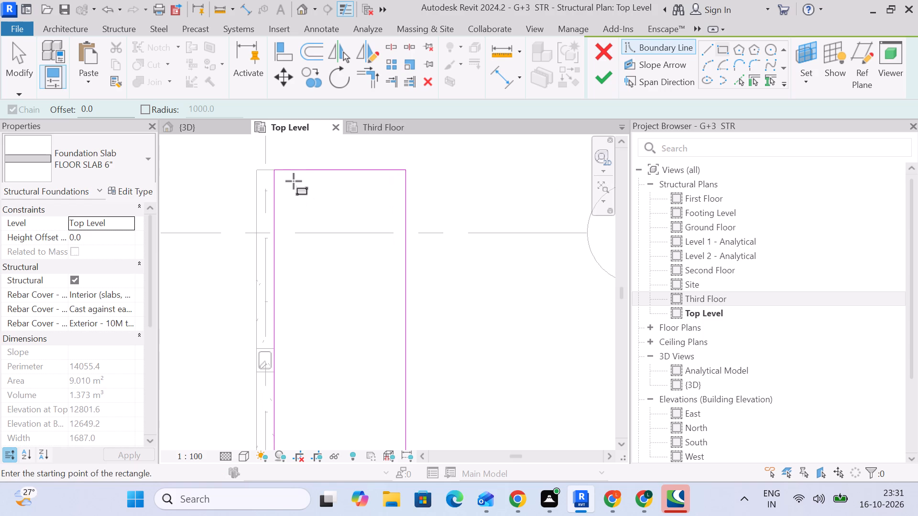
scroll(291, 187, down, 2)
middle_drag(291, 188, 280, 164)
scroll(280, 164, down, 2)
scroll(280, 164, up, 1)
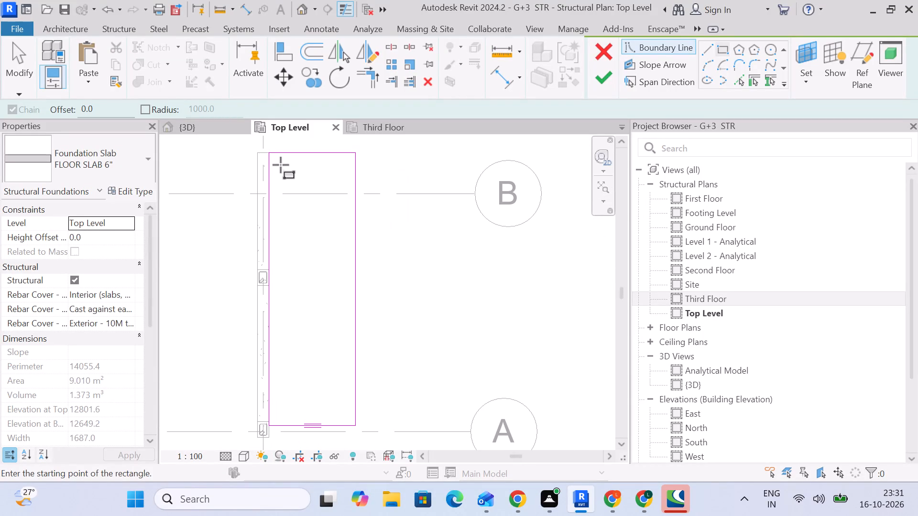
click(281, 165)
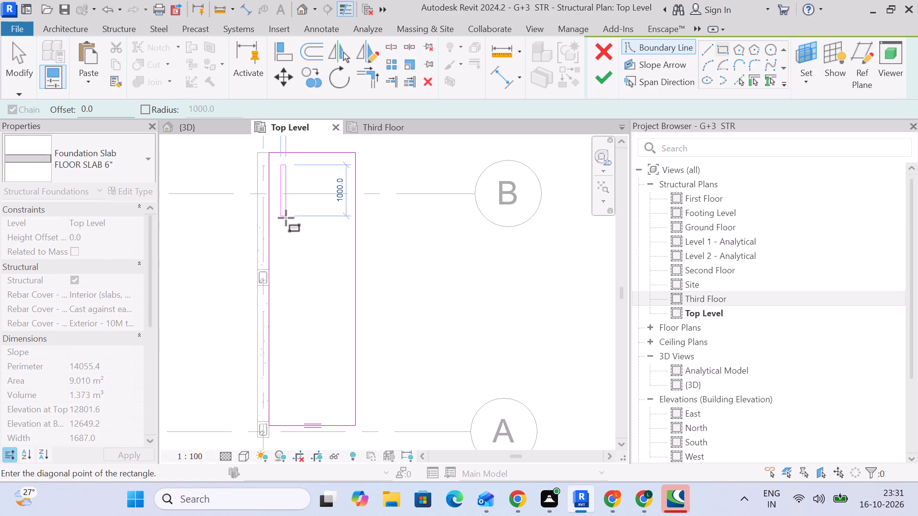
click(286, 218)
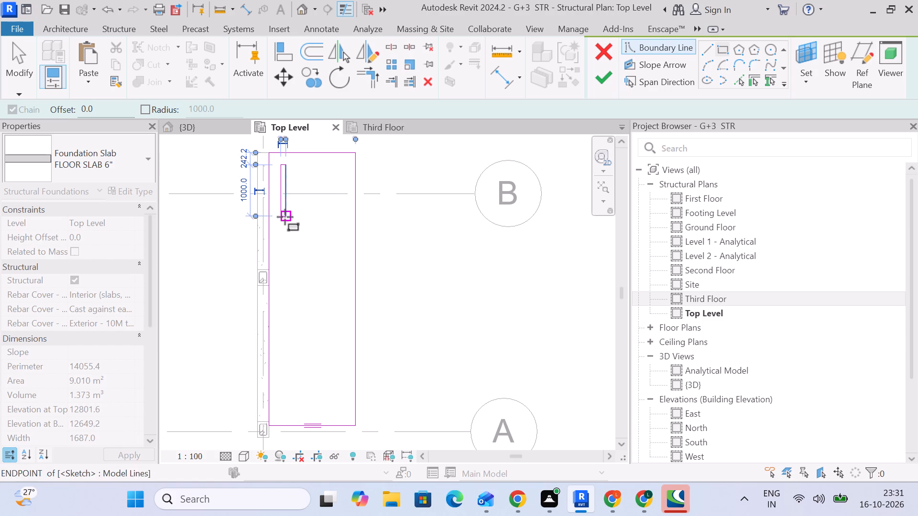
Examine the slab boundary and inner rectangle against the slab reinforcement between grids A and B in the Third Floor plan.
click(381, 128)
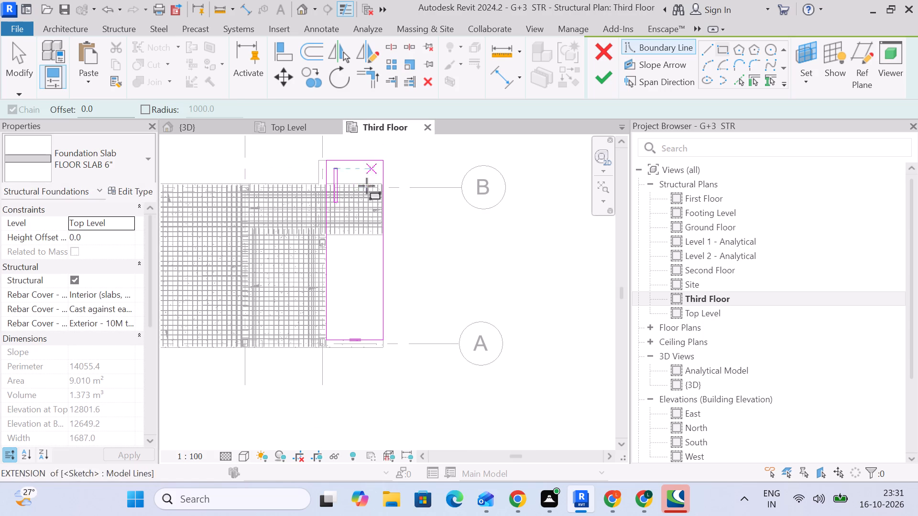
scroll(336, 216, up, 4)
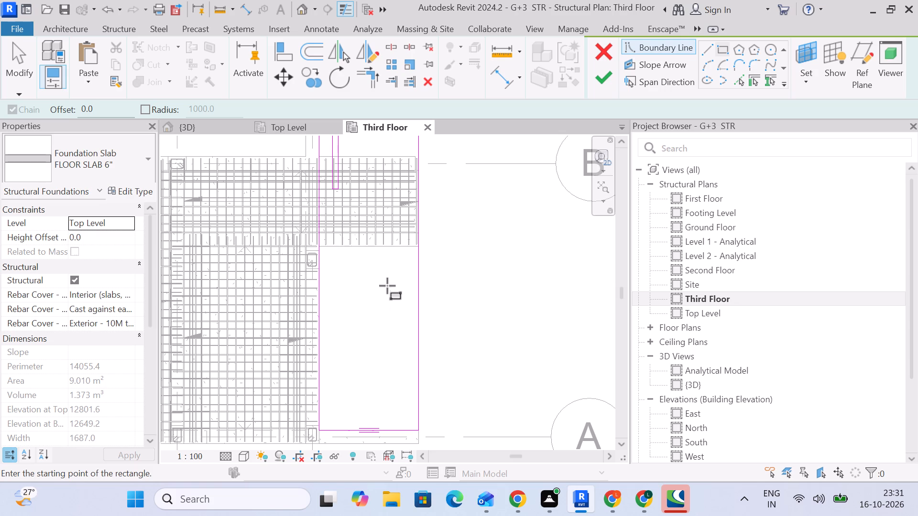
scroll(318, 246, up, 2)
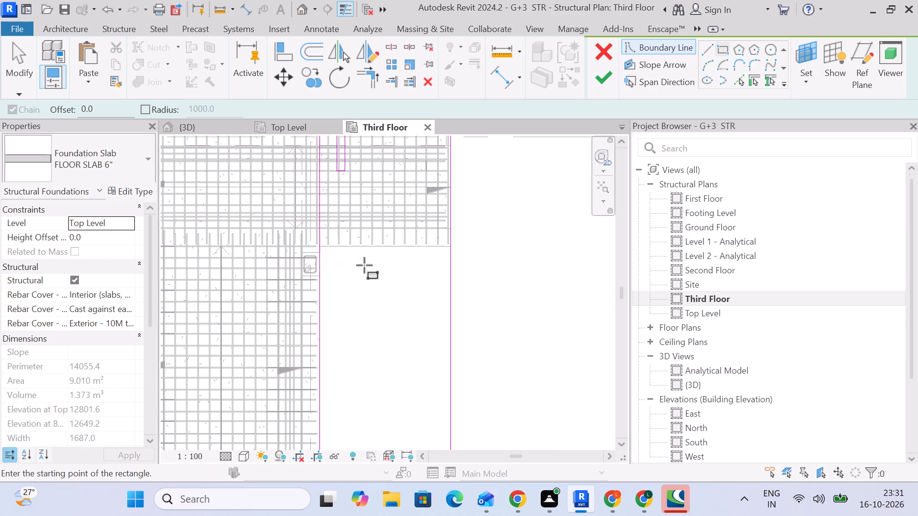
scroll(342, 208, down, 3)
middle_drag(343, 210, 347, 263)
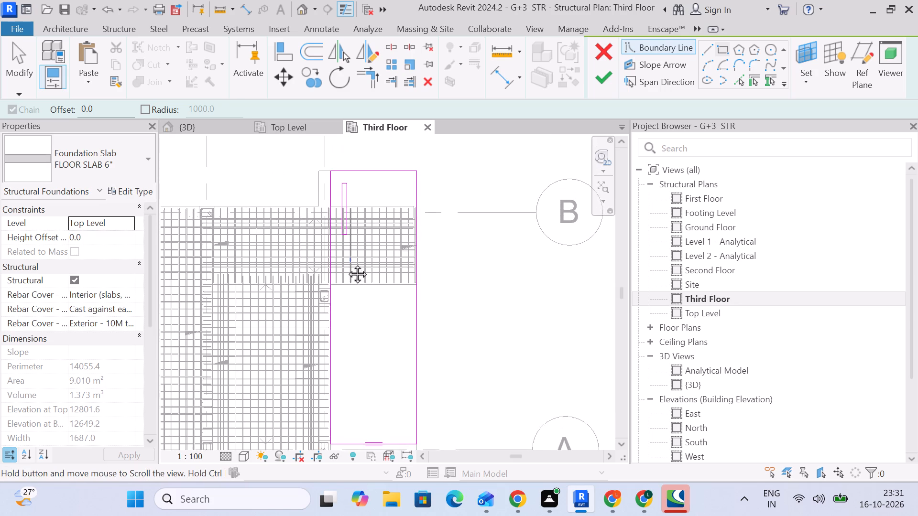
middle_drag(347, 263, 347, 264)
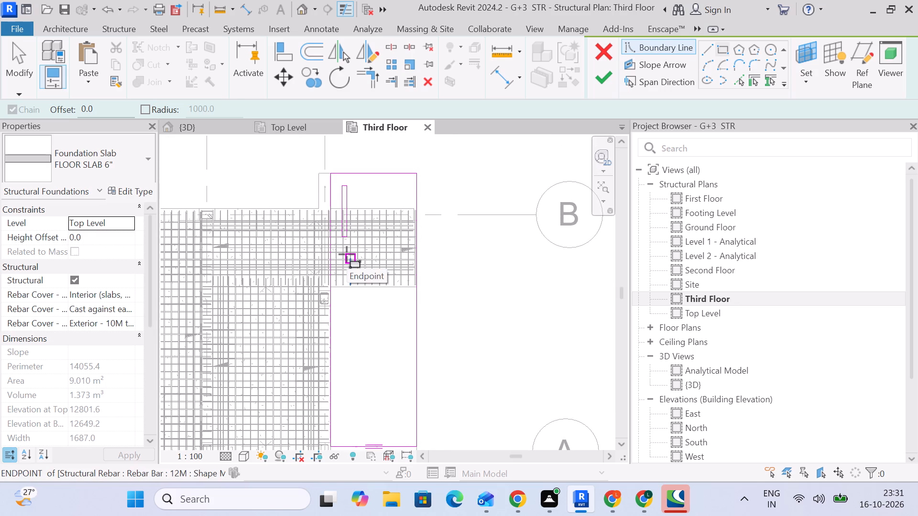
scroll(347, 254, up, 2)
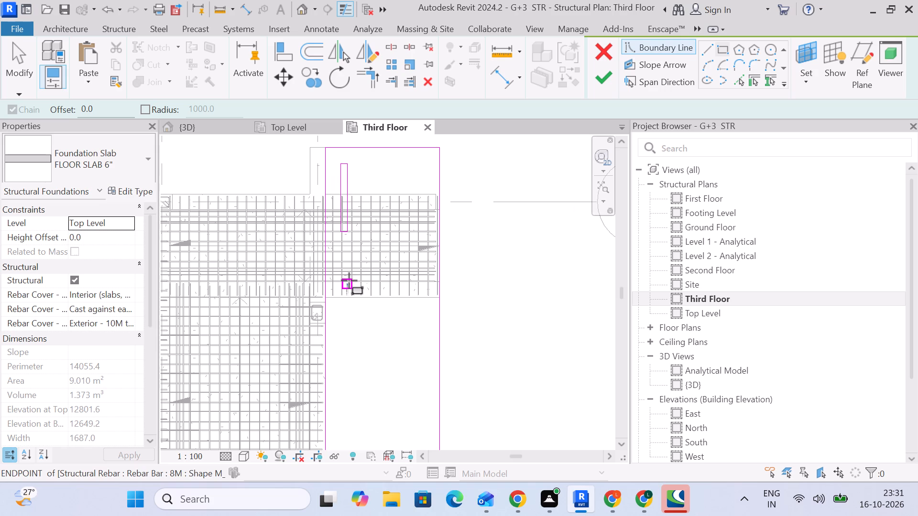
click(309, 127)
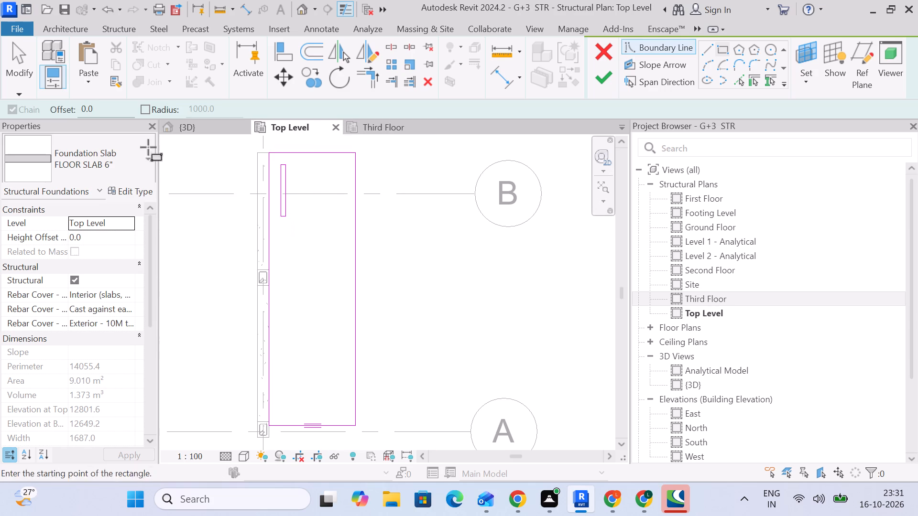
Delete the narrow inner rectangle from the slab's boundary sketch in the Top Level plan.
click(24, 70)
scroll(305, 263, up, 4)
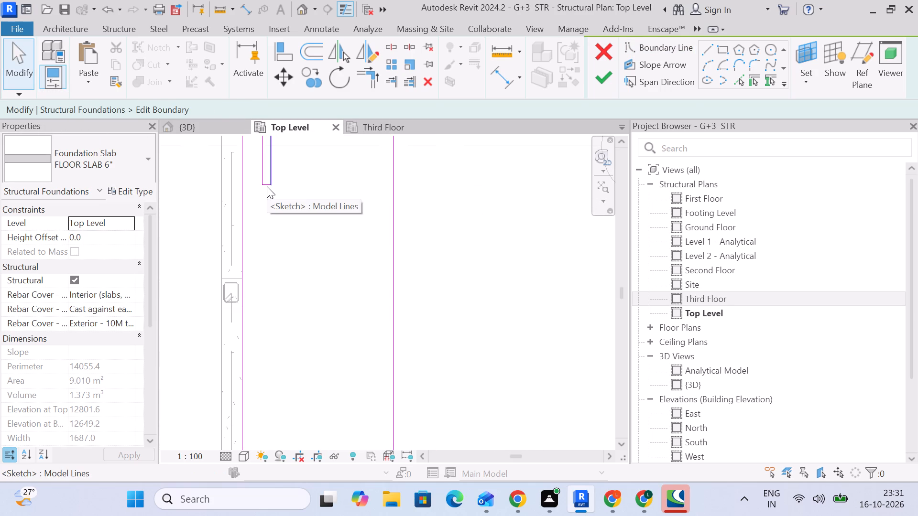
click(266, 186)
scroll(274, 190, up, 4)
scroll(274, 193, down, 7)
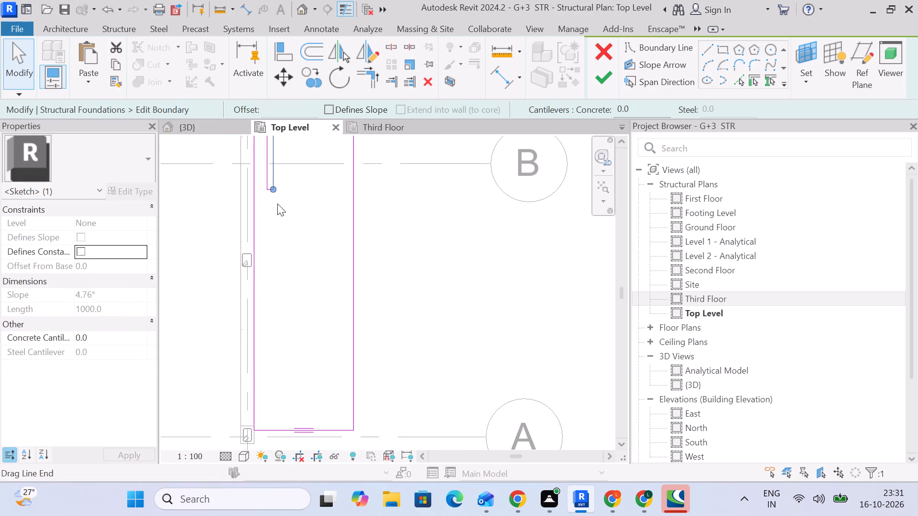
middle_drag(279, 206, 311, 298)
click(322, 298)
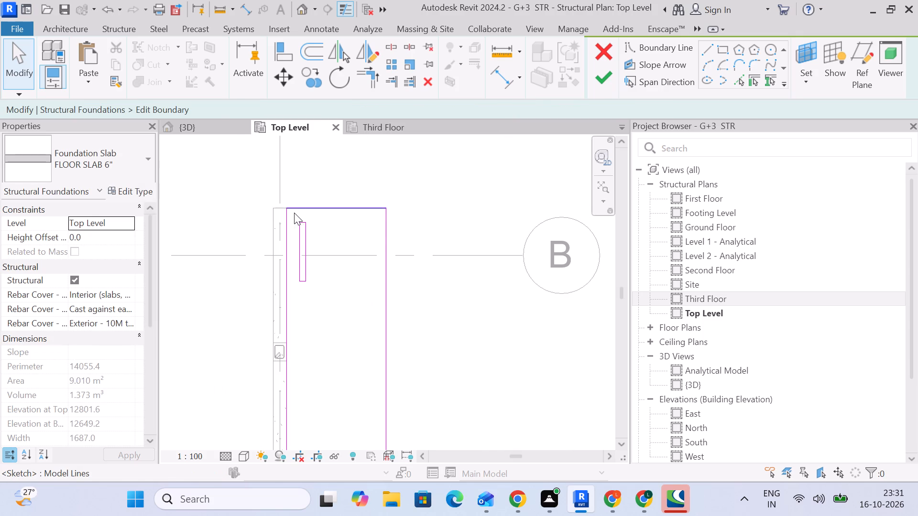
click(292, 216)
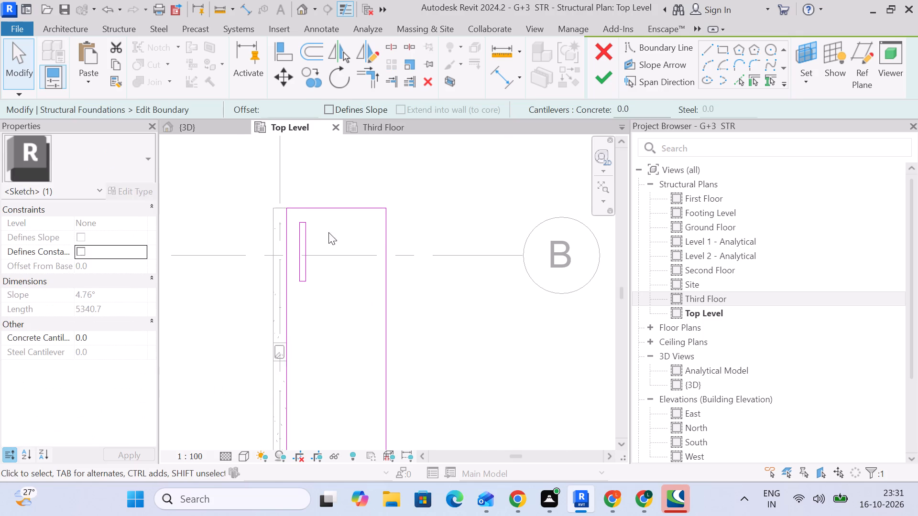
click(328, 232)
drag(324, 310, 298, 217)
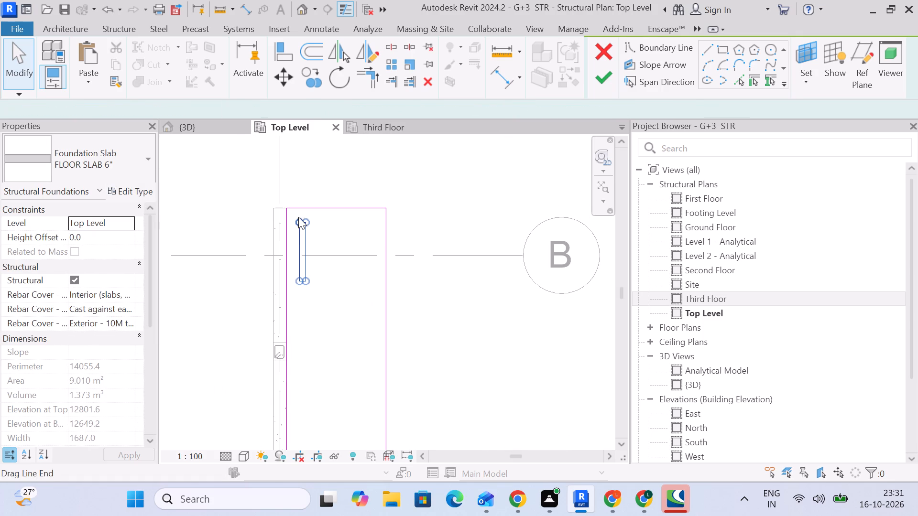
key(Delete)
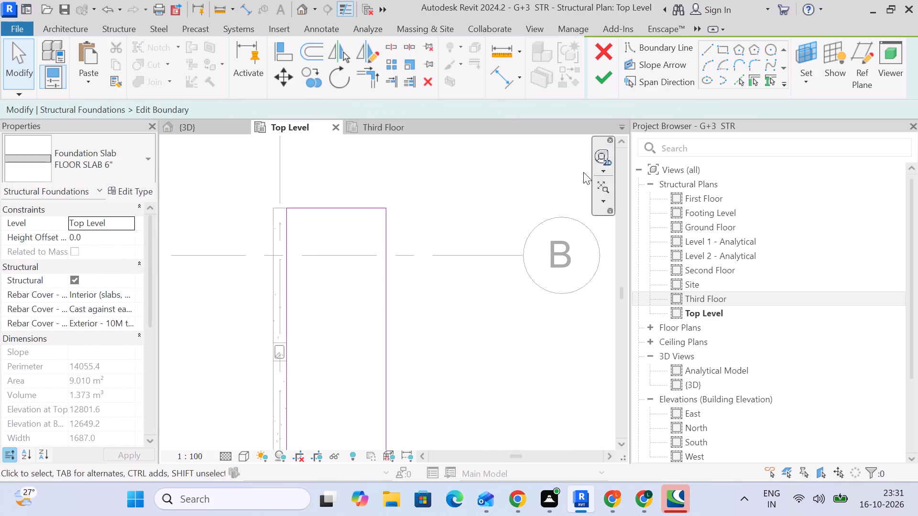
Sketch a narrow inner rectangle about 200 mm by 1900 mm inside the slab boundary, beside the grid 5 beam and crossing grid B.
click(720, 54)
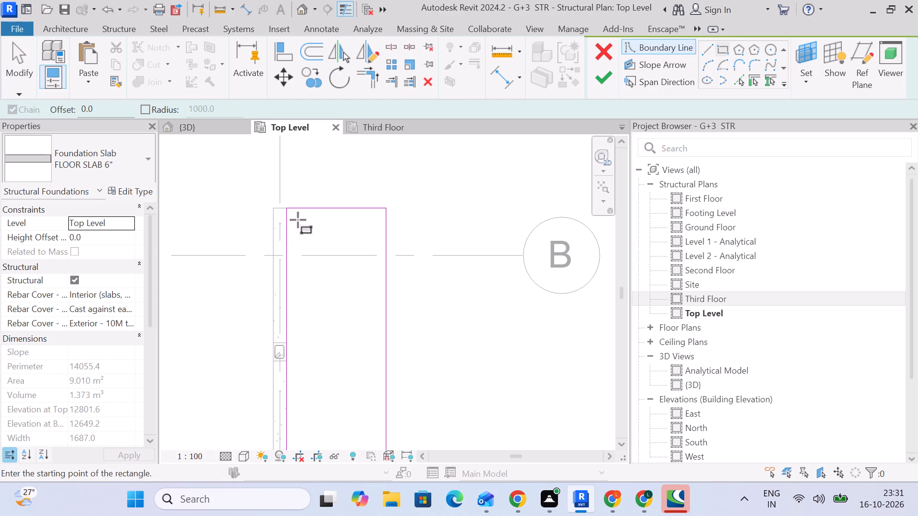
click(298, 220)
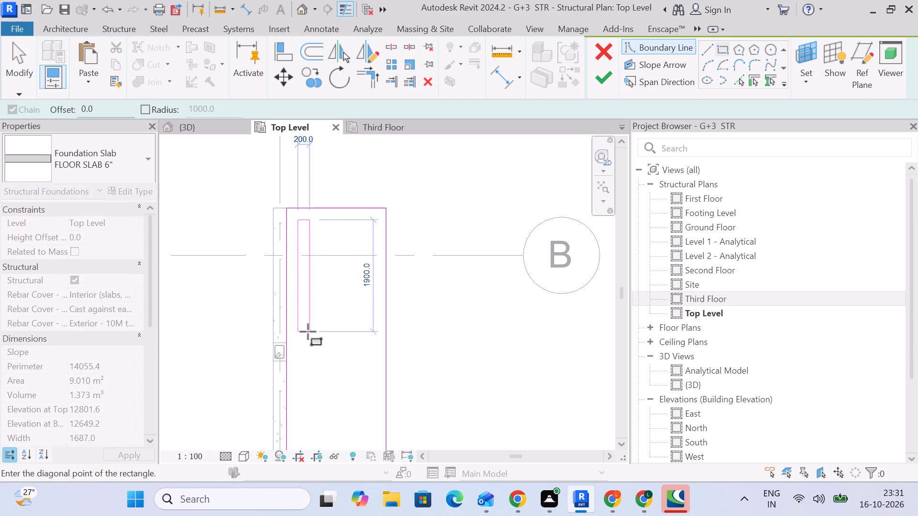
click(308, 332)
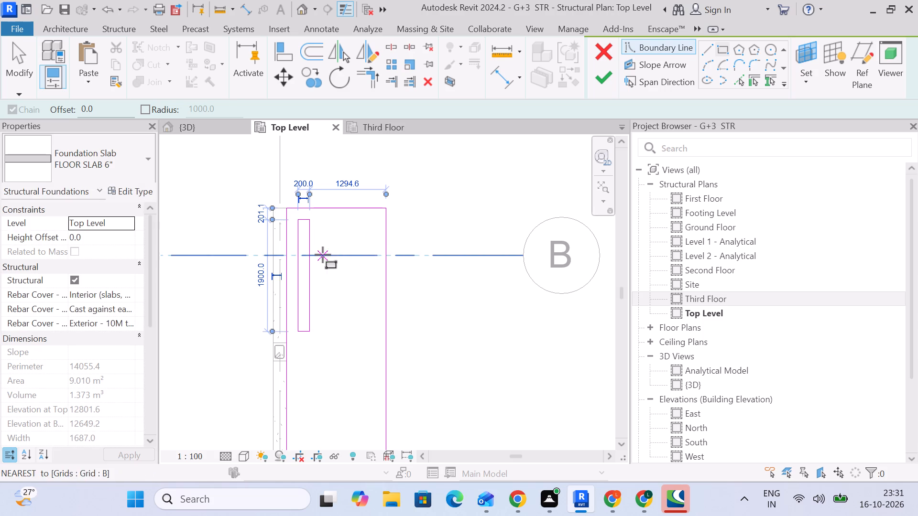
click(13, 74)
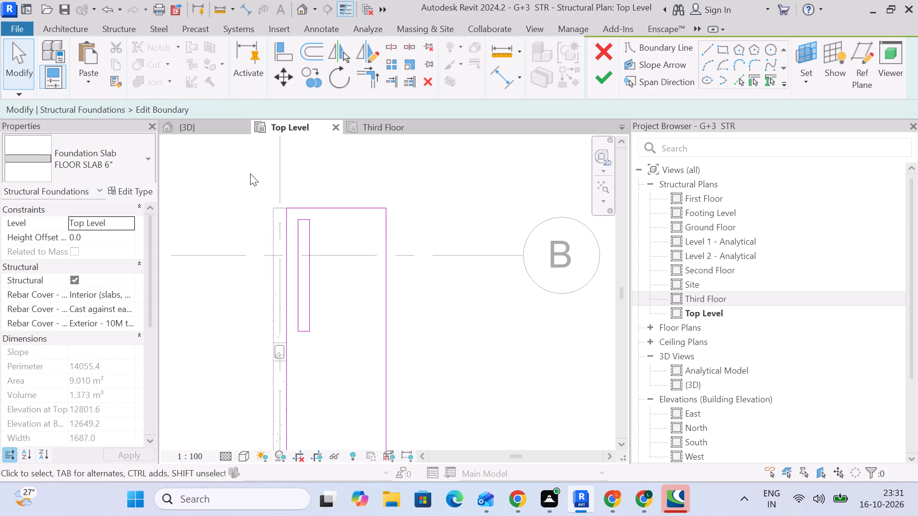
Set the inner rectangle's width to 6" by repositioning its long edge farther from the grid 5 beam.
scroll(278, 205, up, 4)
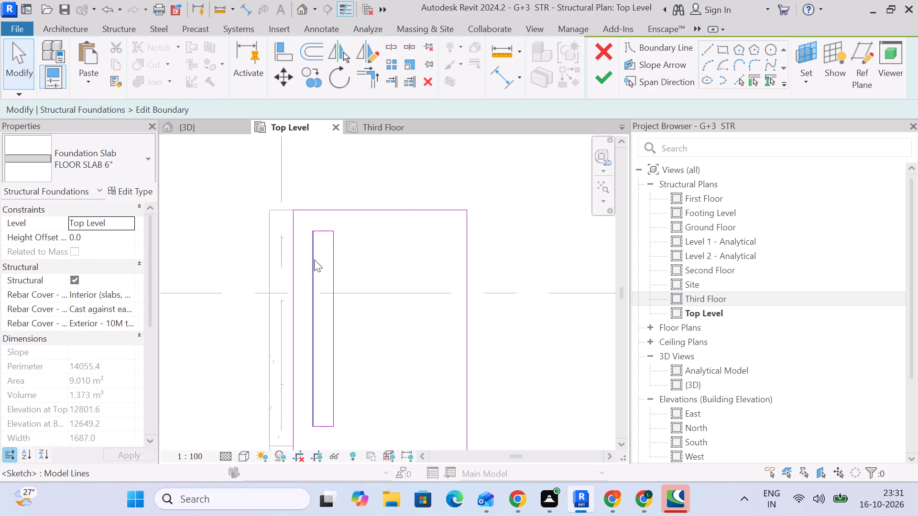
click(321, 236)
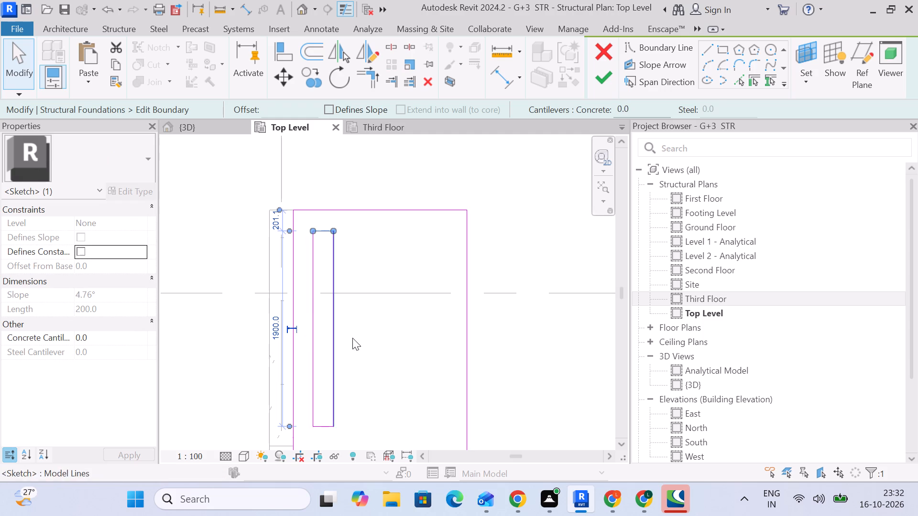
middle_drag(352, 337, 355, 257)
click(336, 301)
middle_drag(360, 242, 367, 348)
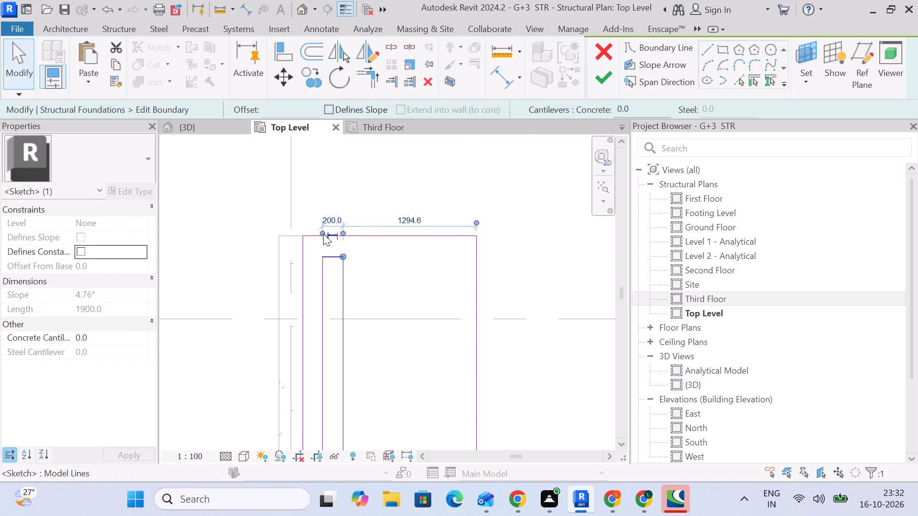
click(335, 219)
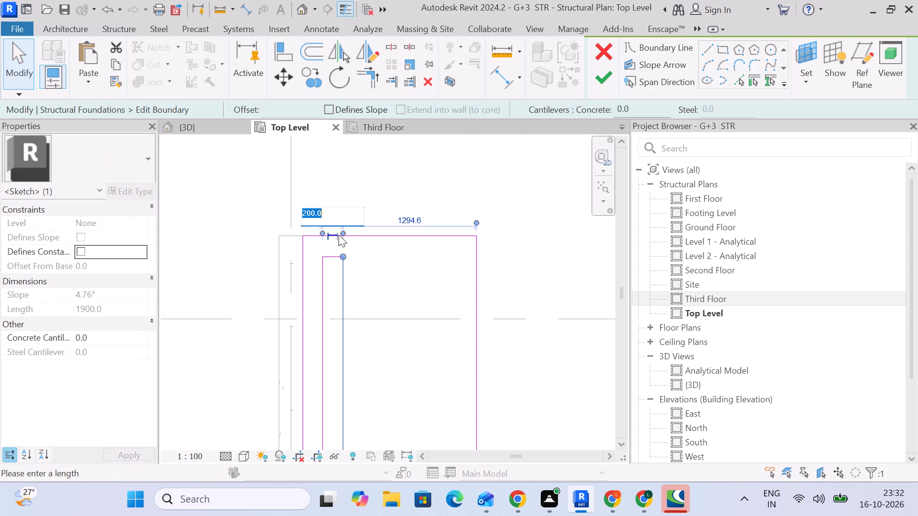
key(6)
key(shift+quotedbl)
key(Return)
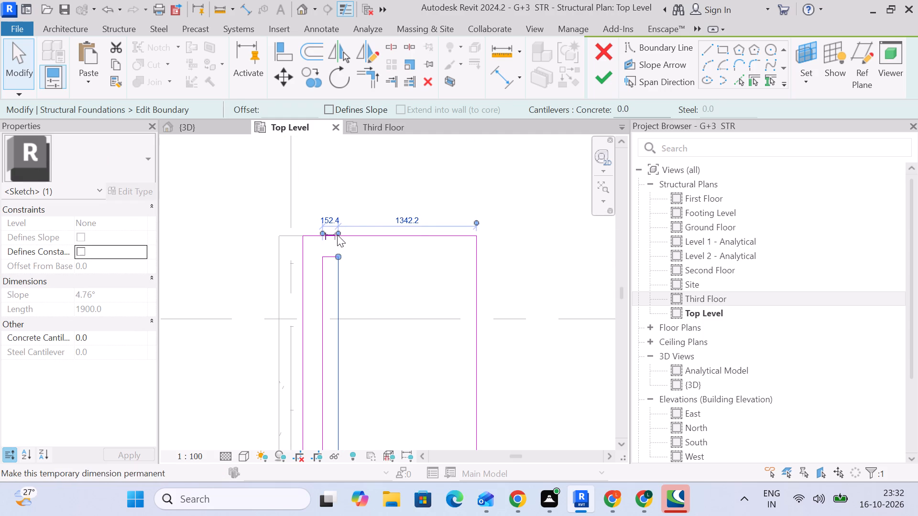
click(426, 282)
Copy the narrow inner rectangle four times across the slab at about 300 mm spacing, away from the grid 5 beam.
scroll(425, 285, down, 3)
middle_drag(424, 286, 386, 211)
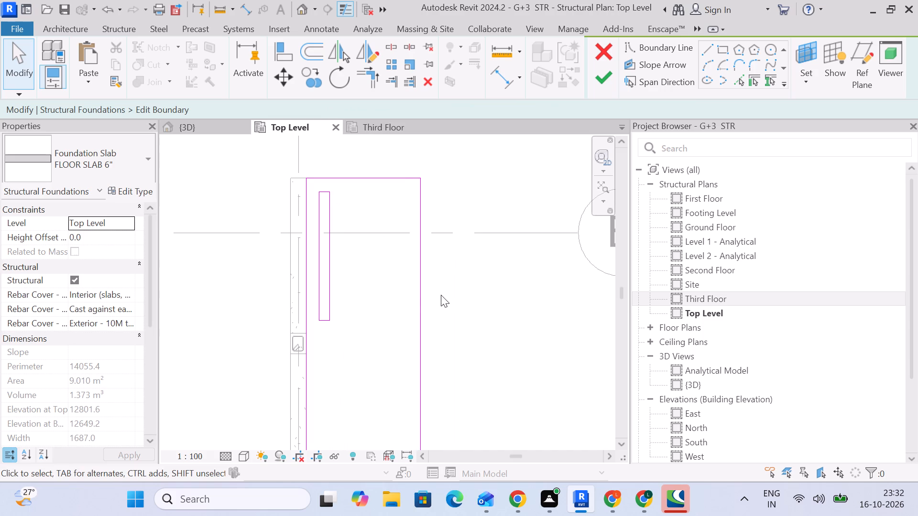
drag(346, 334, 316, 181)
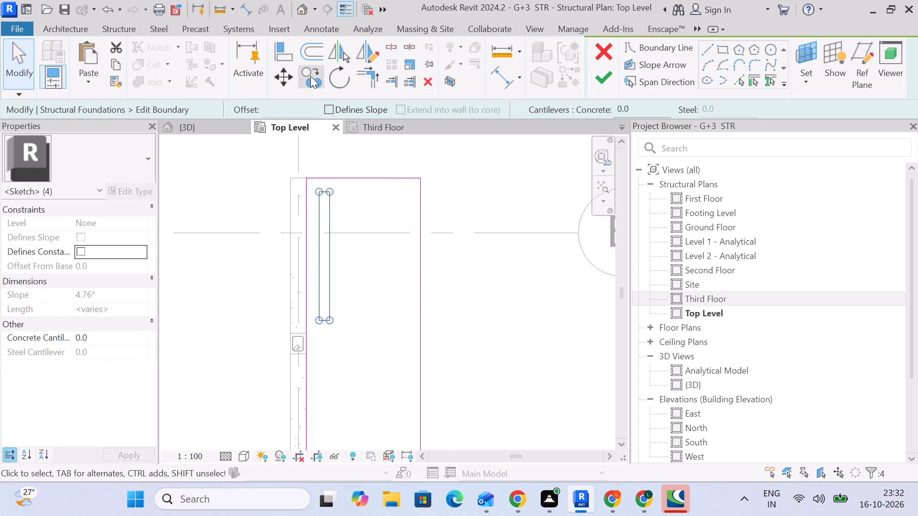
drag(310, 76, 310, 82)
scroll(323, 342, up, 4)
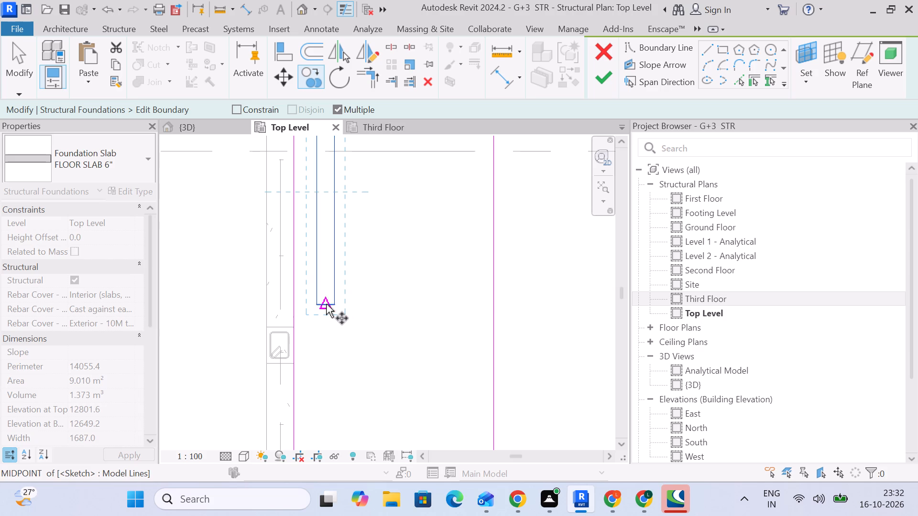
click(316, 304)
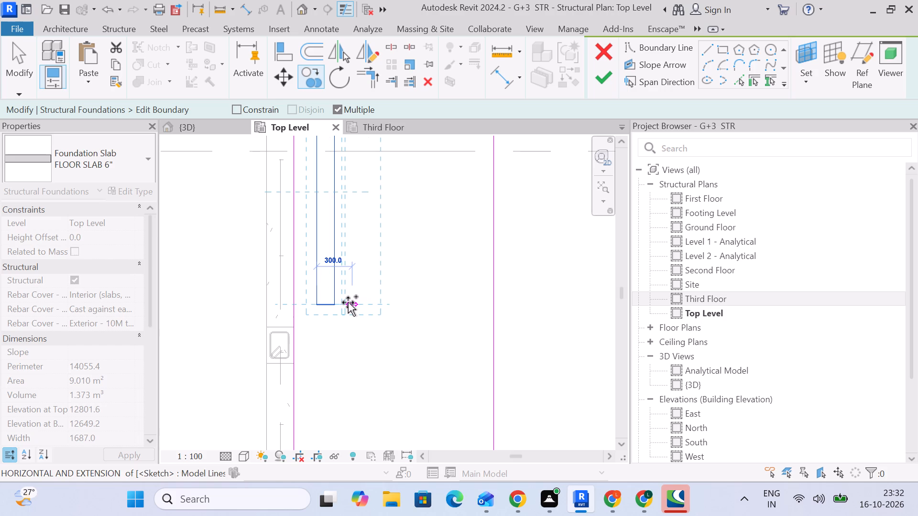
click(348, 302)
click(393, 304)
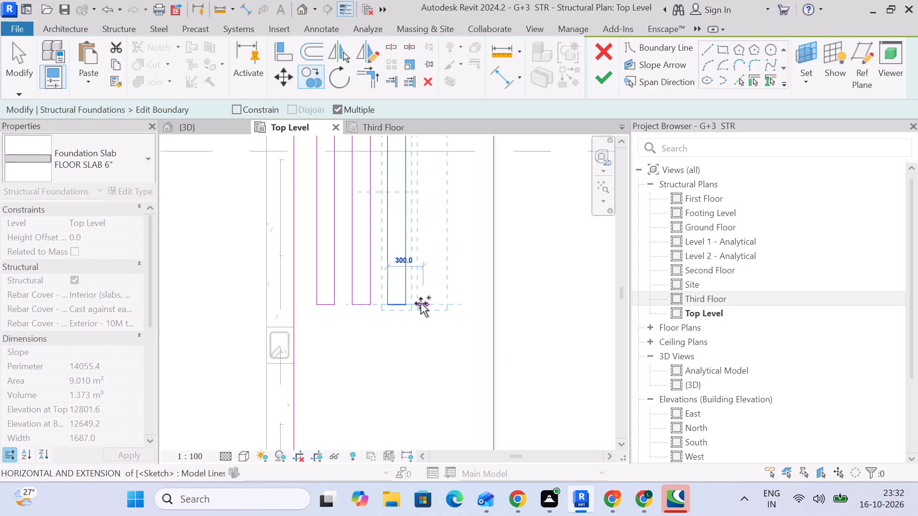
click(426, 301)
click(462, 301)
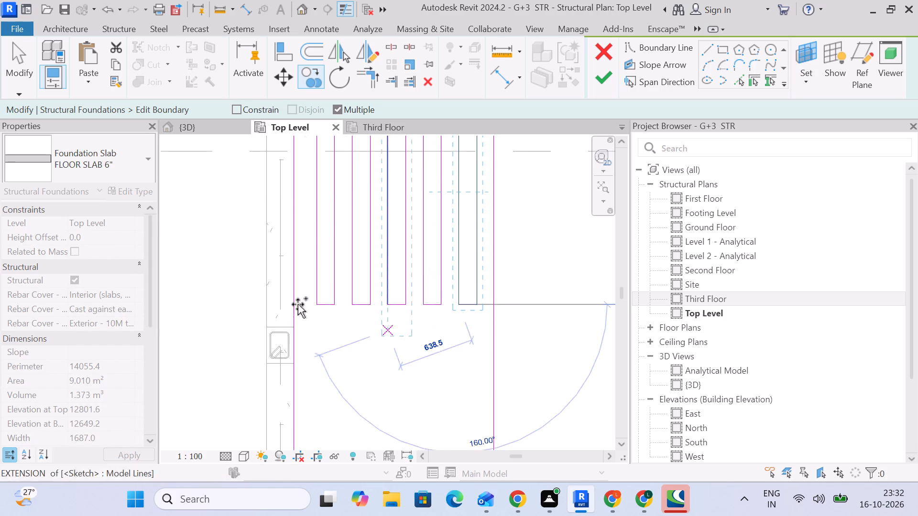
click(14, 64)
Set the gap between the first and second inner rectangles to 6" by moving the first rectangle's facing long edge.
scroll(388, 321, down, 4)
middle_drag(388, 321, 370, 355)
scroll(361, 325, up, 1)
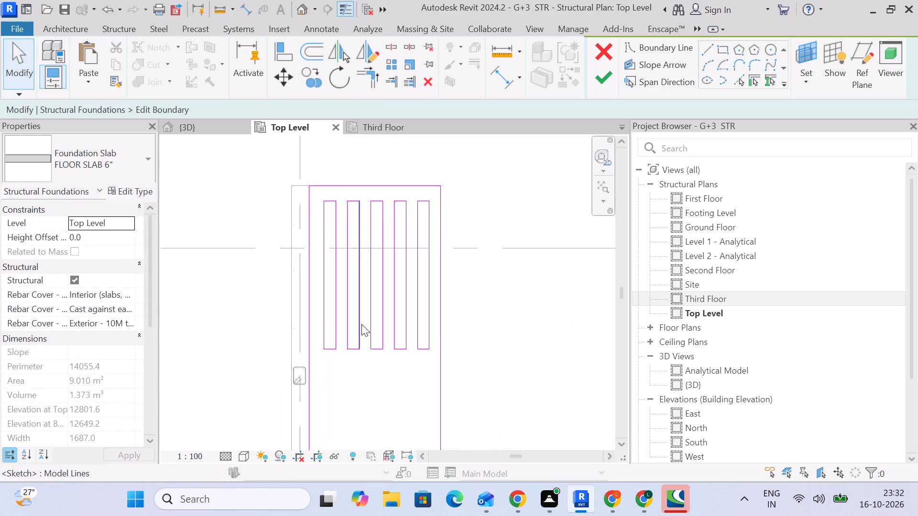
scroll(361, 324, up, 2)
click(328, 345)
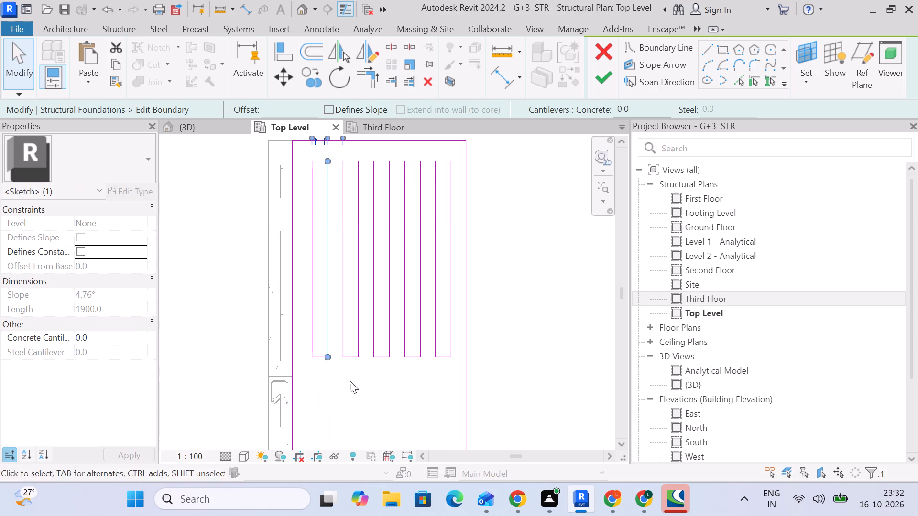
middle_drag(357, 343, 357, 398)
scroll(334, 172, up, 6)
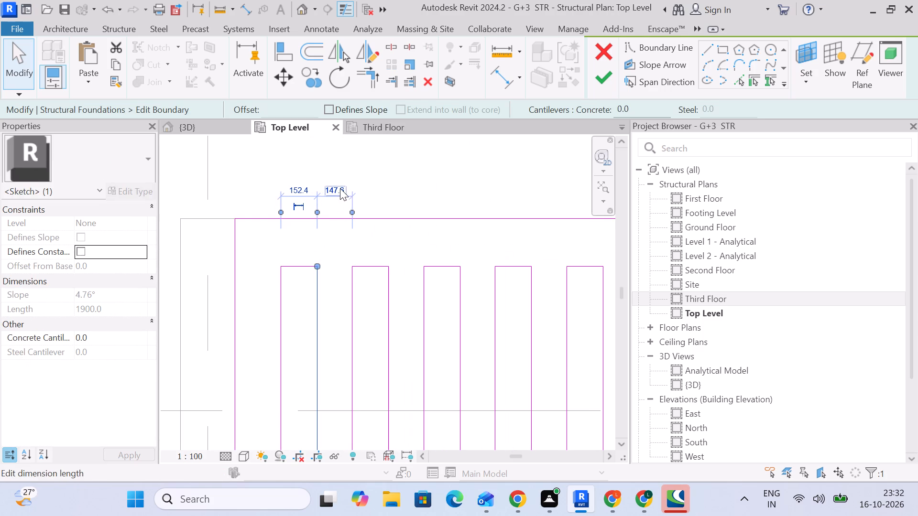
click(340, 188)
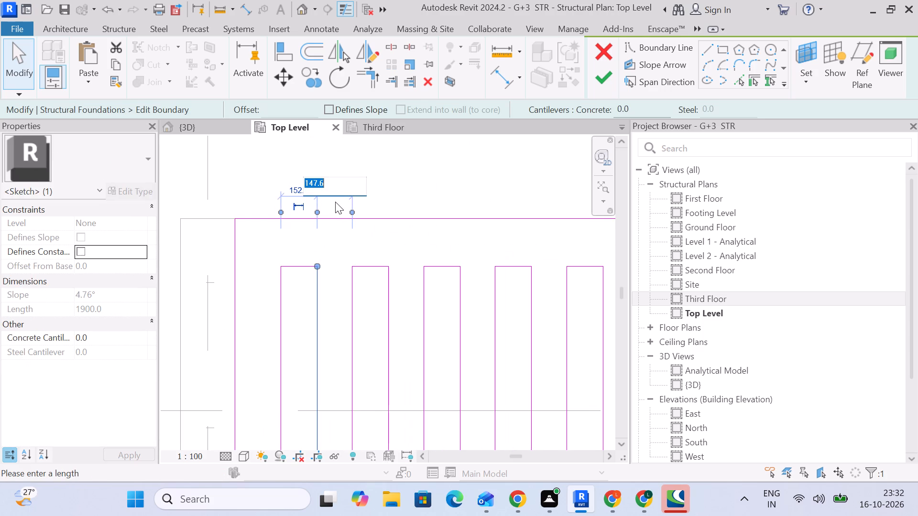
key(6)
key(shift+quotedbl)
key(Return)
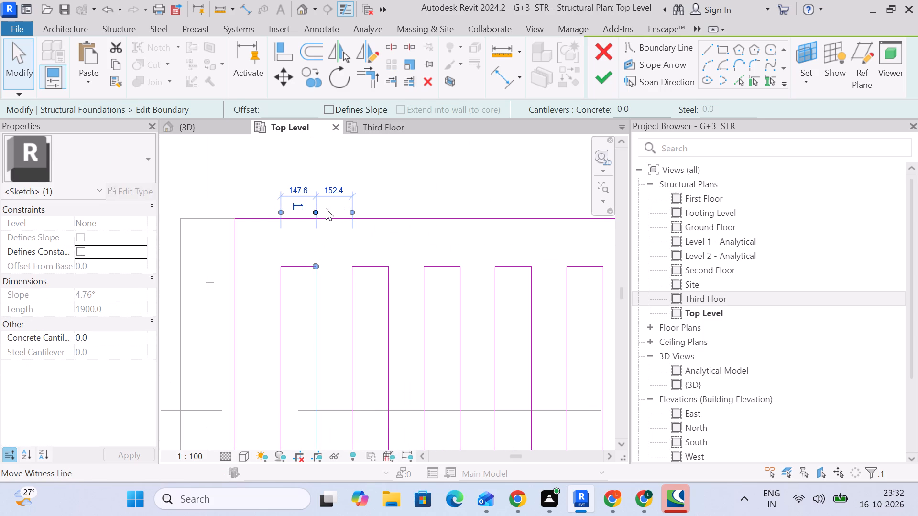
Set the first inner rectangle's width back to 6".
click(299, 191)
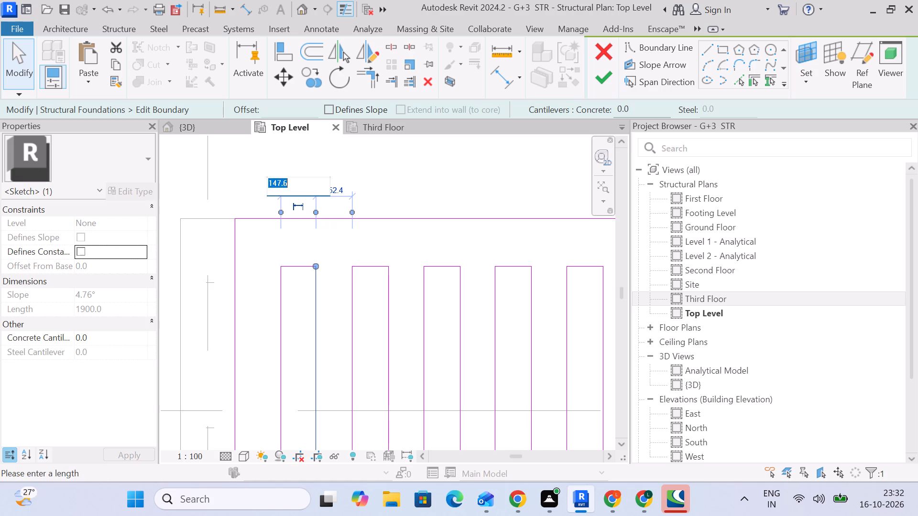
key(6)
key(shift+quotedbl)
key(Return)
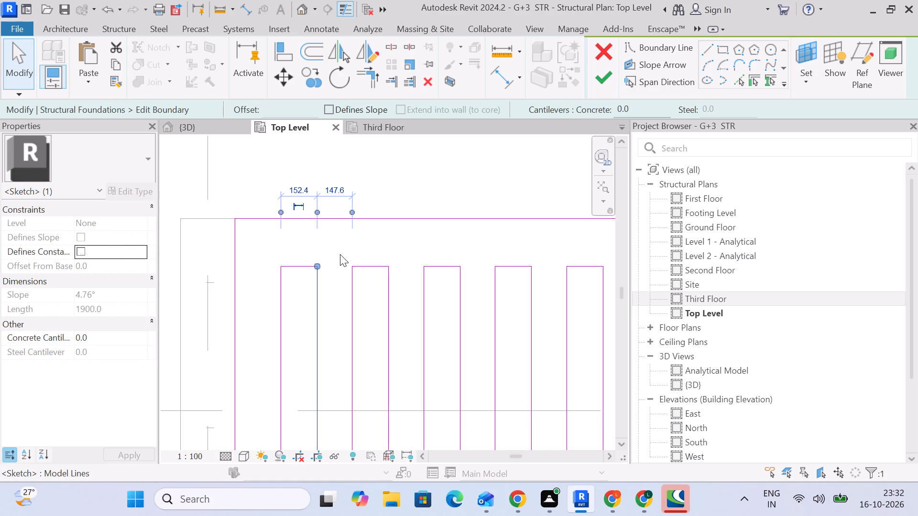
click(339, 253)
Set the gap between the first and second inner rectangles to 6" by moving the second rectangle's near long edge.
click(357, 280)
scroll(364, 294, down, 2)
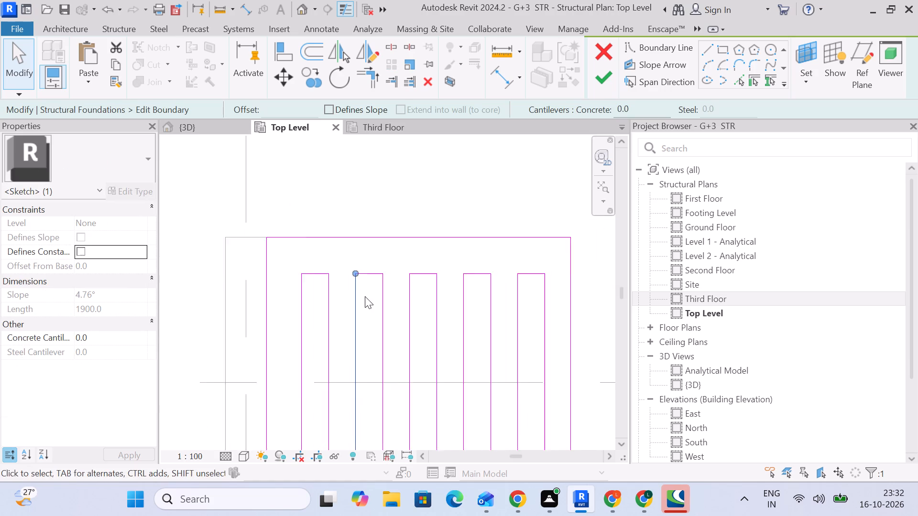
scroll(365, 296, down, 1)
middle_drag(365, 301, 355, 169)
middle_drag(371, 375, 366, 193)
scroll(326, 294, up, 4)
click(332, 268)
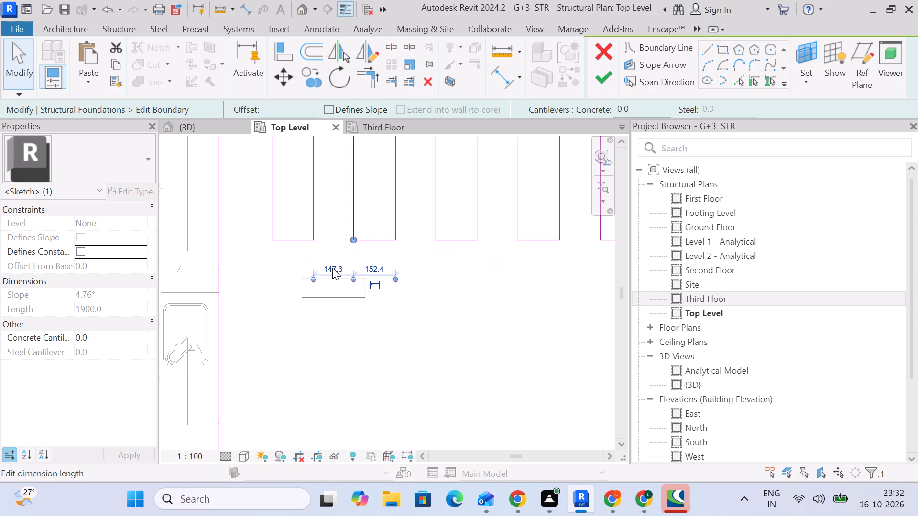
key(6)
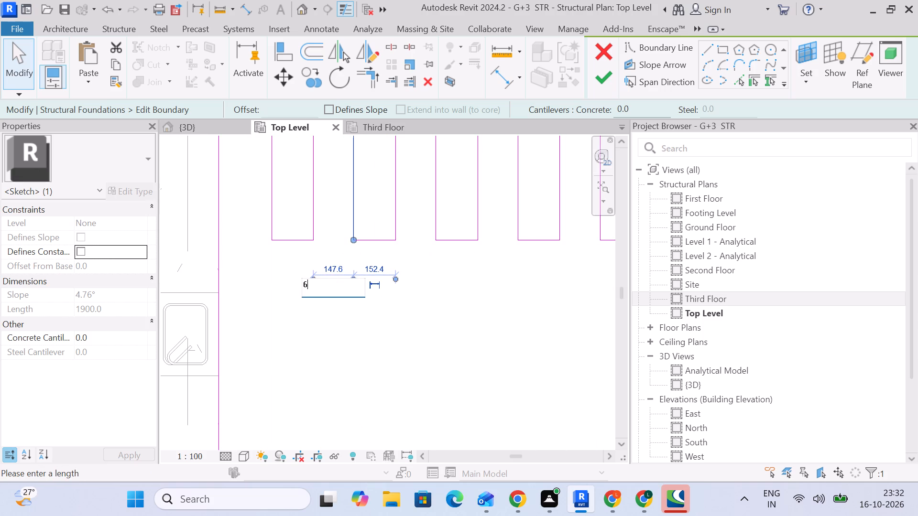
key(shift+quotedbl)
key(Return)
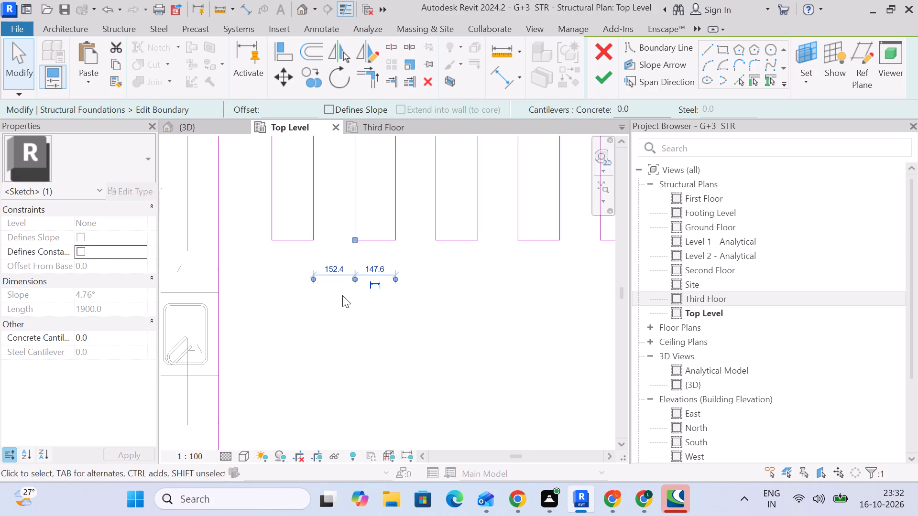
click(402, 239)
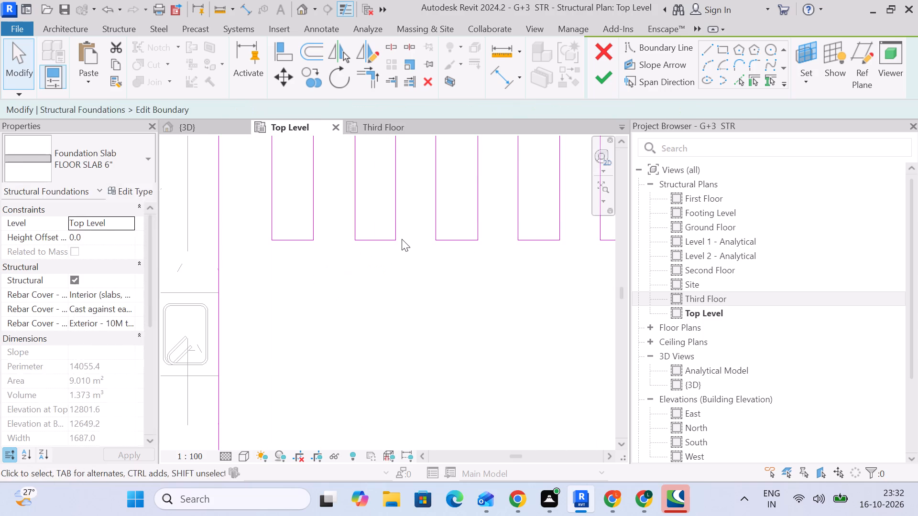
Set the second inner rectangle's width to 6" by moving its long edge nearest the third rectangle.
click(399, 223)
scroll(399, 234, down, 4)
middle_drag(399, 254, 390, 380)
middle_drag(398, 230, 397, 328)
scroll(385, 181, up, 3)
middle_drag(384, 187, 379, 380)
scroll(366, 335, up, 2)
click(366, 321)
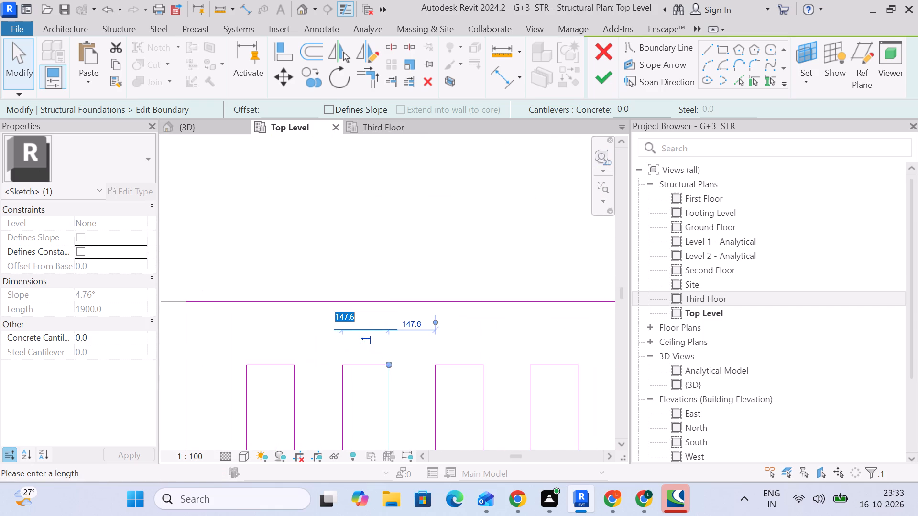
key(6)
key(shift+quotedbl)
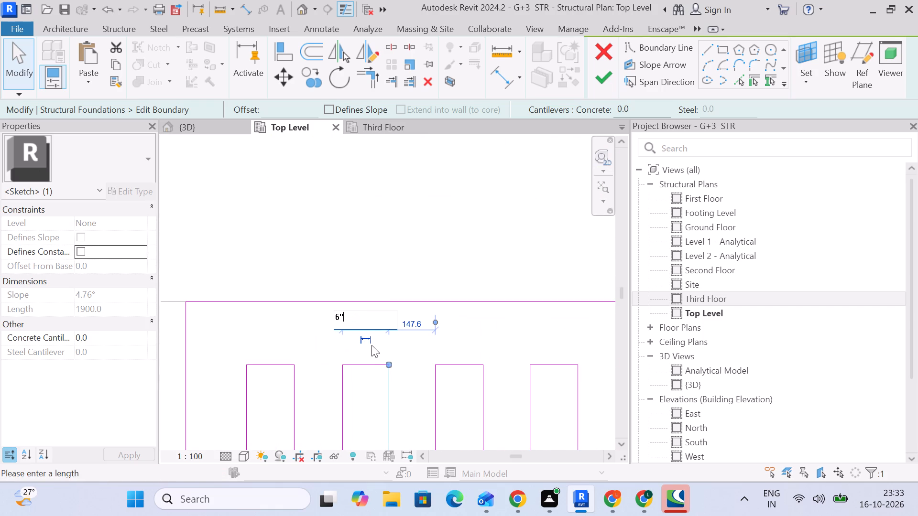
key(Return)
Set the gap between the second and third inner rectangles to 6" by moving the third rectangle's near long edge.
scroll(431, 344, down, 2)
middle_drag(427, 342, 368, 213)
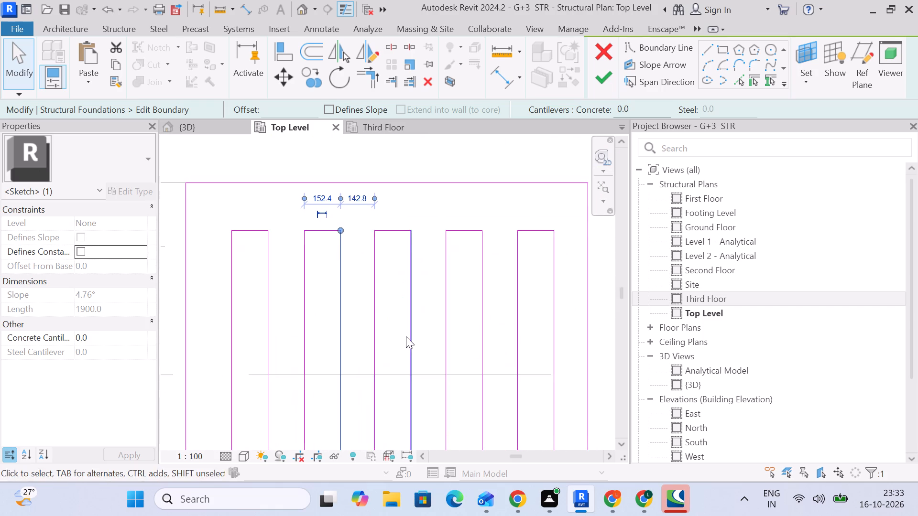
scroll(406, 338, down, 2)
middle_drag(390, 296, 364, 208)
click(360, 310)
middle_drag(395, 394, 395, 216)
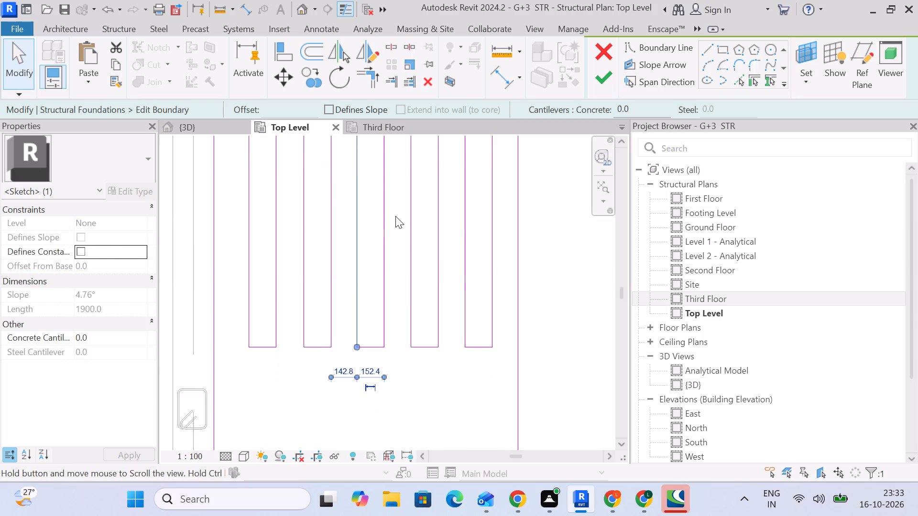
middle_drag(395, 216, 395, 218)
scroll(343, 361, up, 4)
click(343, 356)
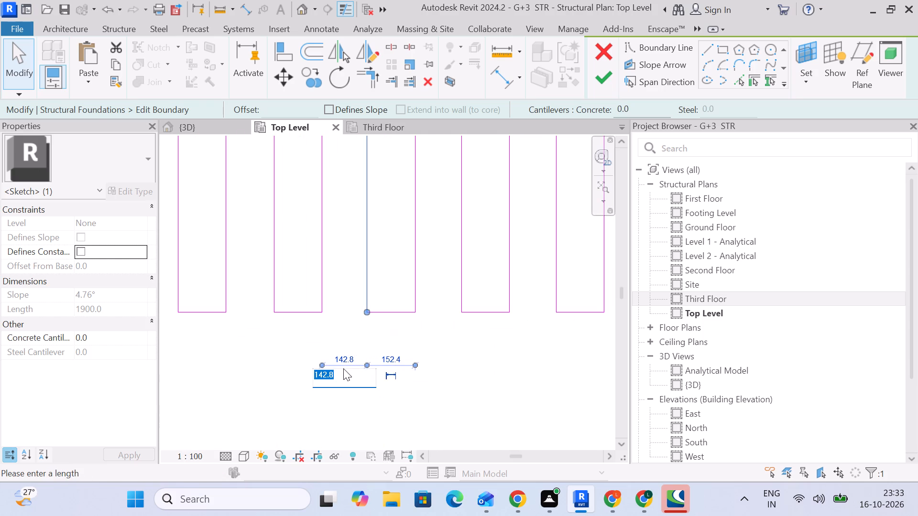
key(6)
key(shift+quotedbl)
key(Return)
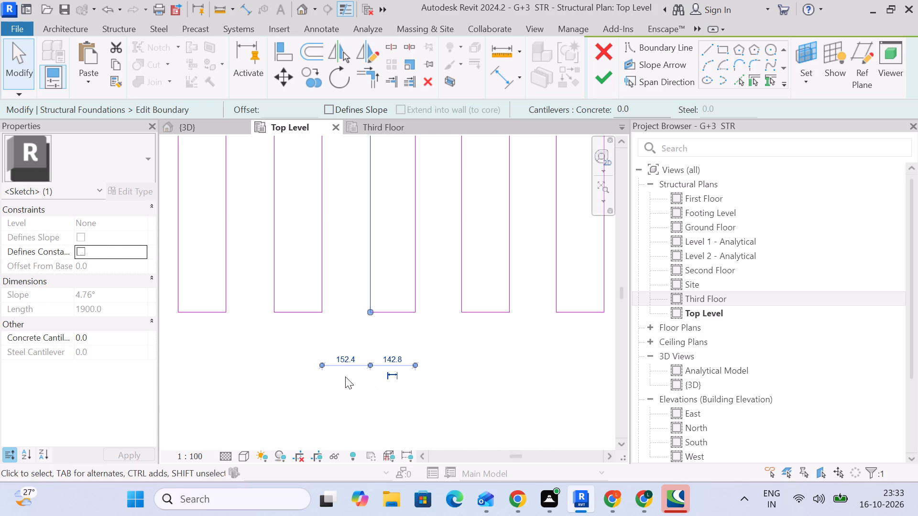
scroll(352, 380, down, 2)
middle_drag(352, 382, 349, 420)
click(452, 396)
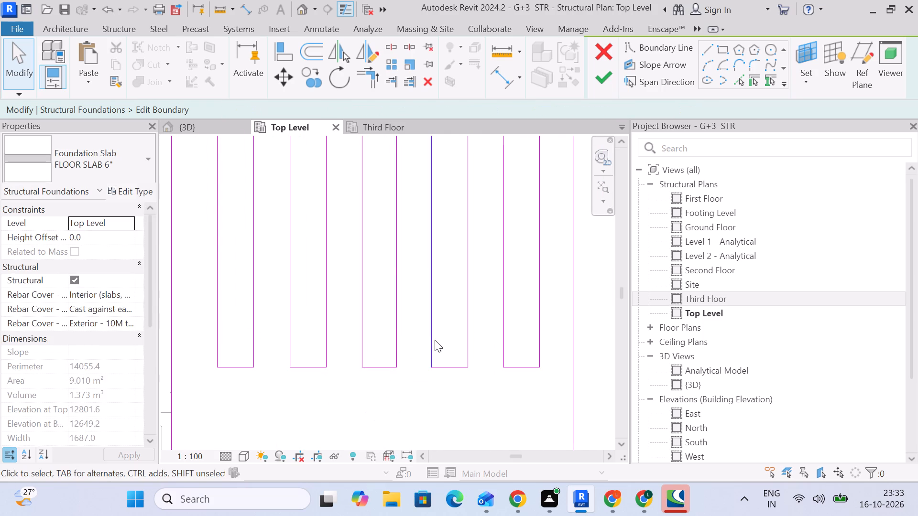
Set the gap between the third and fourth inner rectangles to 6" by moving the fourth rectangle's near long edge.
click(435, 340)
middle_drag(397, 261, 398, 470)
middle_drag(412, 260, 403, 487)
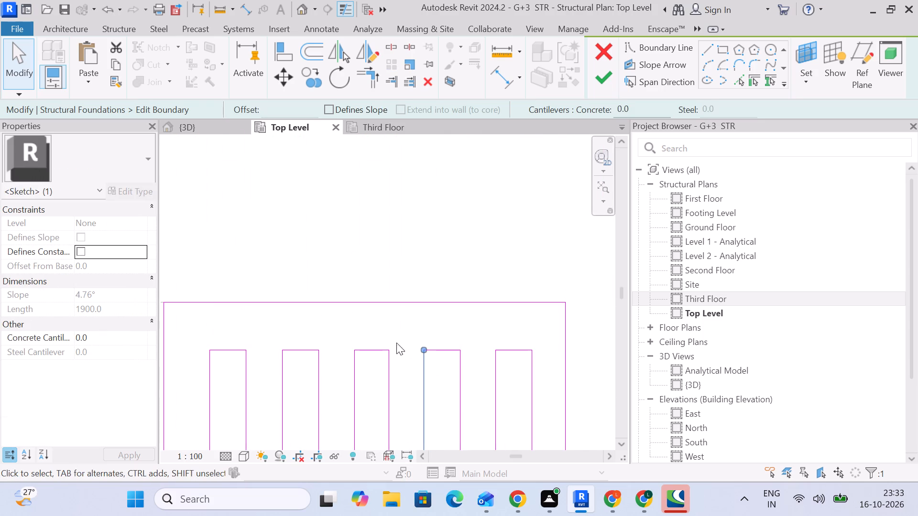
middle_drag(395, 351, 377, 219)
scroll(399, 352, down, 4)
middle_drag(391, 377, 391, 177)
scroll(377, 352, up, 4)
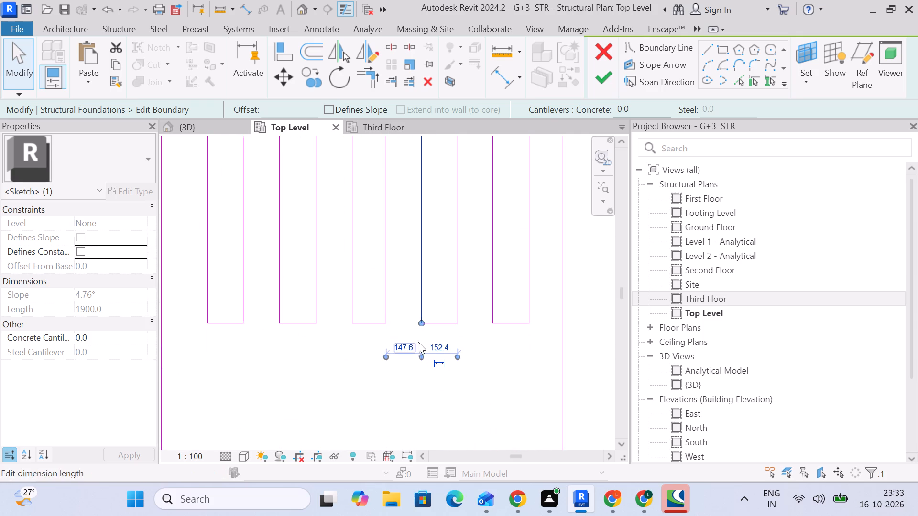
click(413, 345)
key(6)
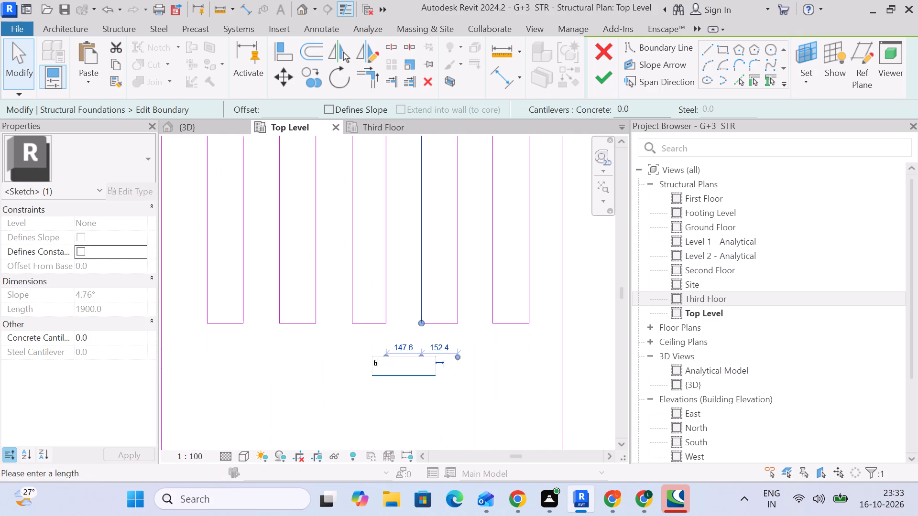
key(shift+quotedbl)
key(Return)
Set the fourth inner rectangle's width to 6" by moving its long edge nearest the fifth rectangle.
scroll(413, 360, down, 3)
middle_drag(412, 364, 355, 436)
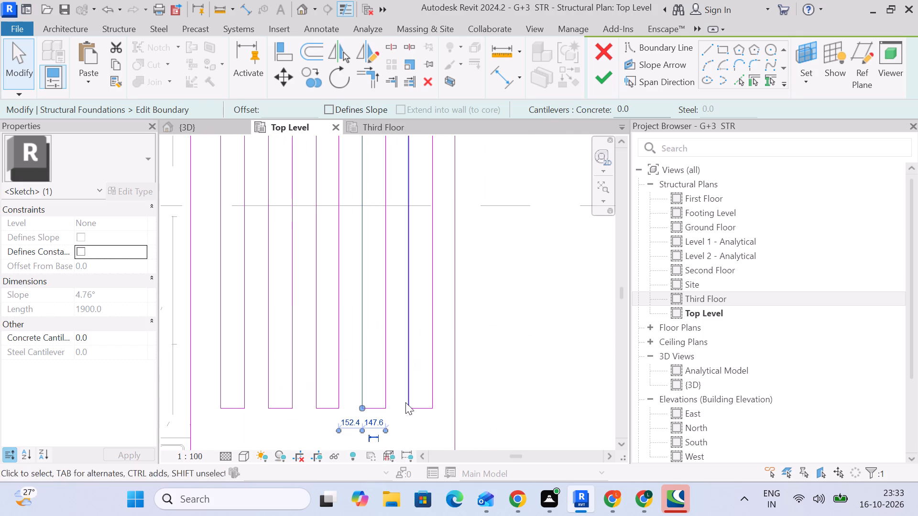
scroll(381, 315, up, 1)
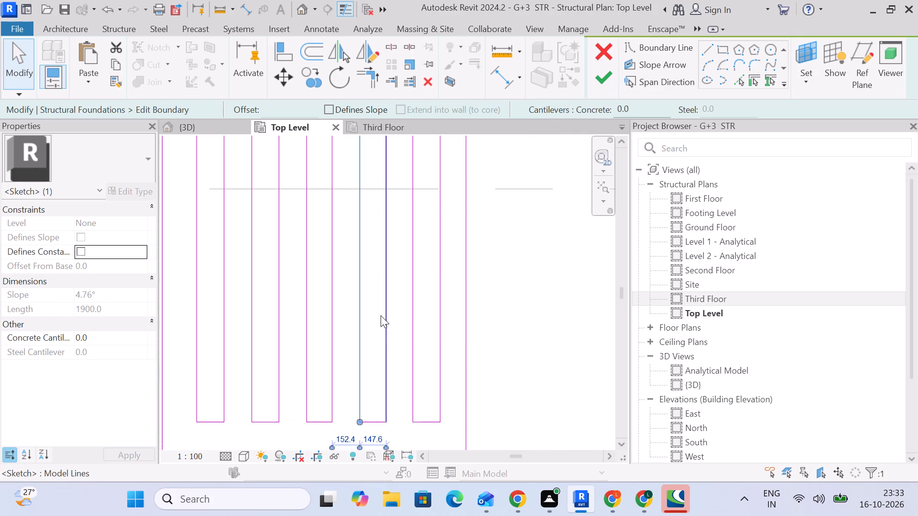
click(382, 319)
scroll(382, 319, down, 3)
middle_drag(380, 326, 371, 450)
scroll(384, 307, up, 4)
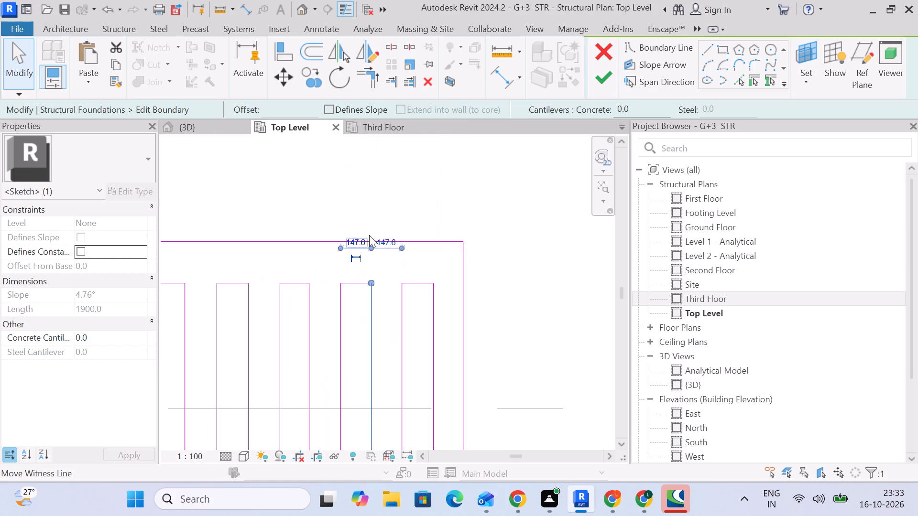
click(361, 241)
key(6)
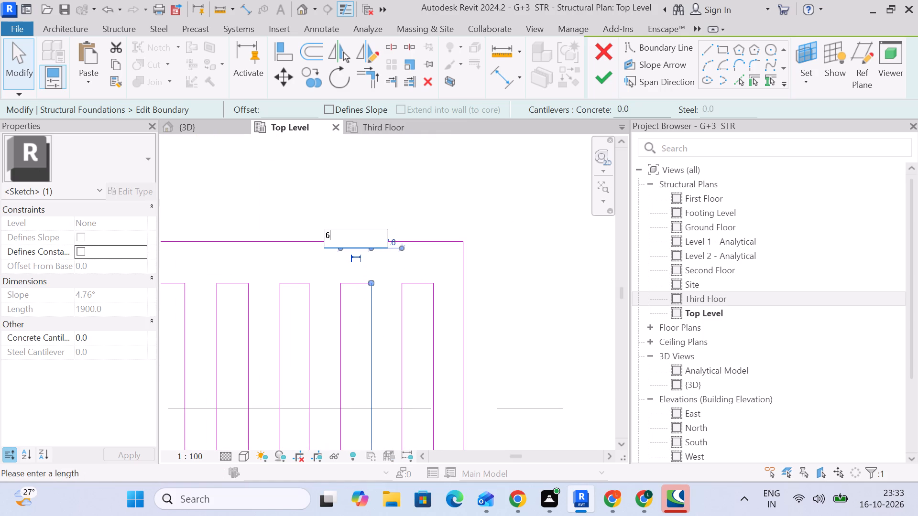
key(shift+quotedbl)
key(Return)
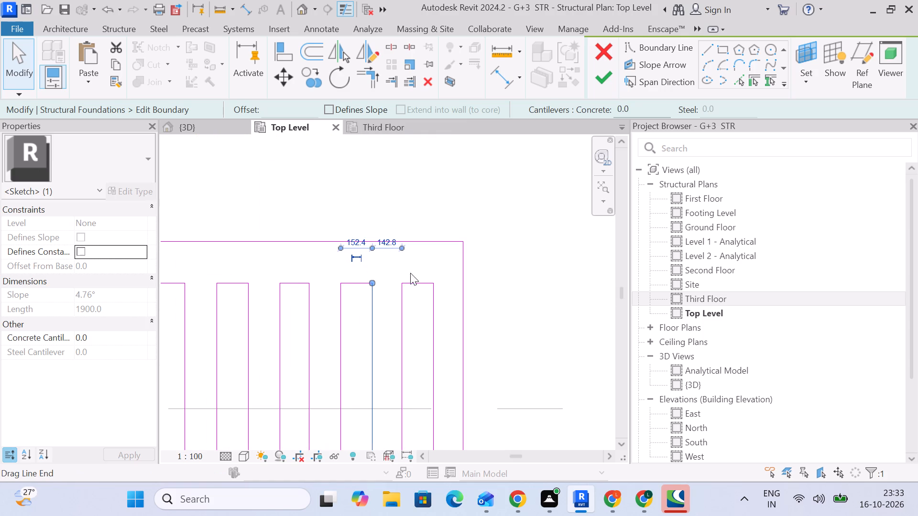
Set the gap between the fourth and fifth inner rectangles to 6" by moving the fifth rectangle's near long edge.
click(400, 308)
scroll(428, 361, down, 2)
middle_drag(426, 366, 395, 204)
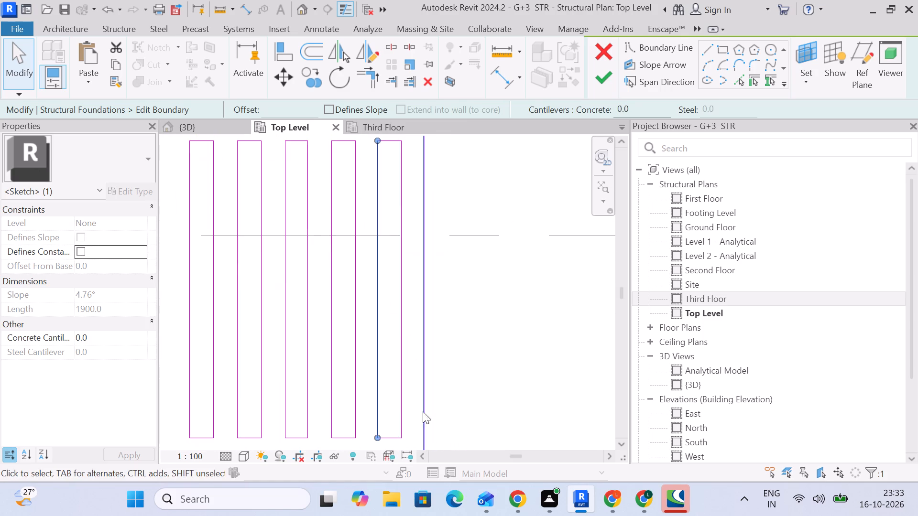
middle_drag(424, 412, 427, 211)
scroll(386, 273, up, 3)
click(366, 251)
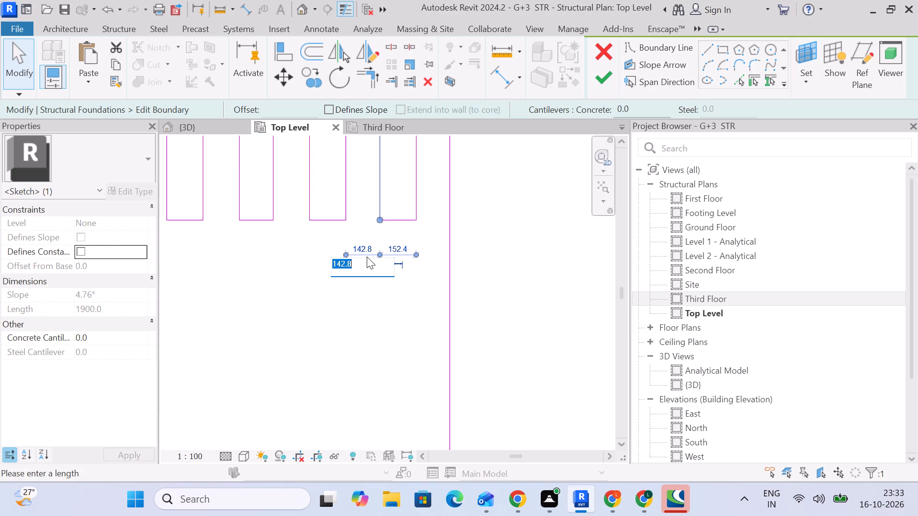
key(6)
key(shift+quotedbl)
key(Return)
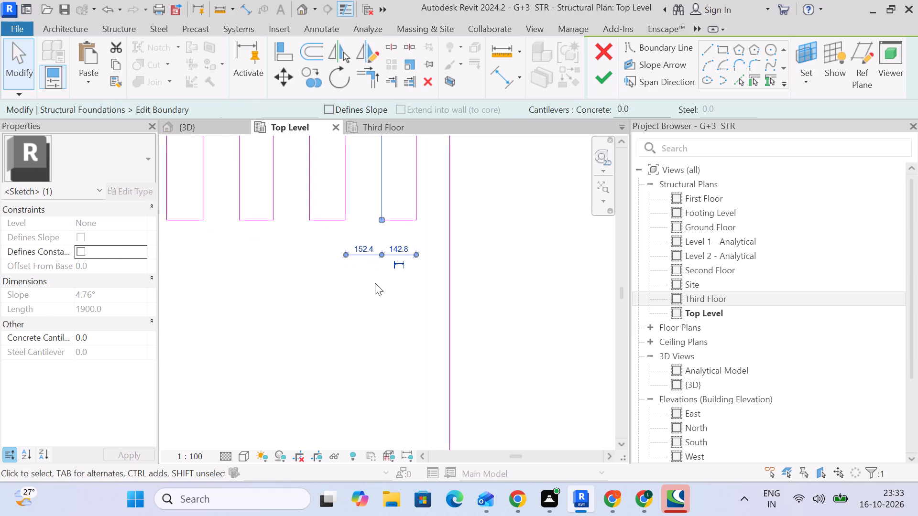
Set the fifth inner rectangle's width to 6" by moving its far long edge.
middle_drag(383, 298, 365, 403)
click(397, 303)
scroll(397, 299, down, 5)
middle_drag(397, 299, 396, 333)
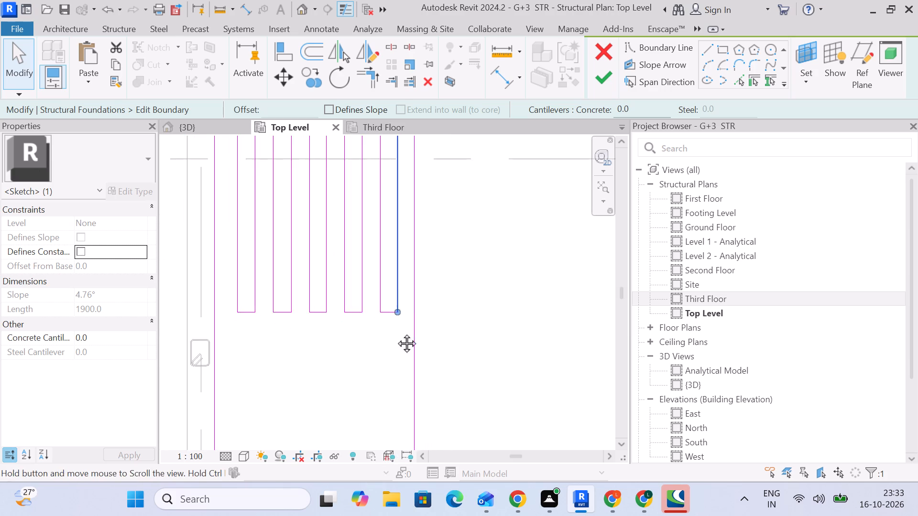
middle_drag(396, 333, 395, 445)
scroll(419, 216, up, 4)
click(361, 215)
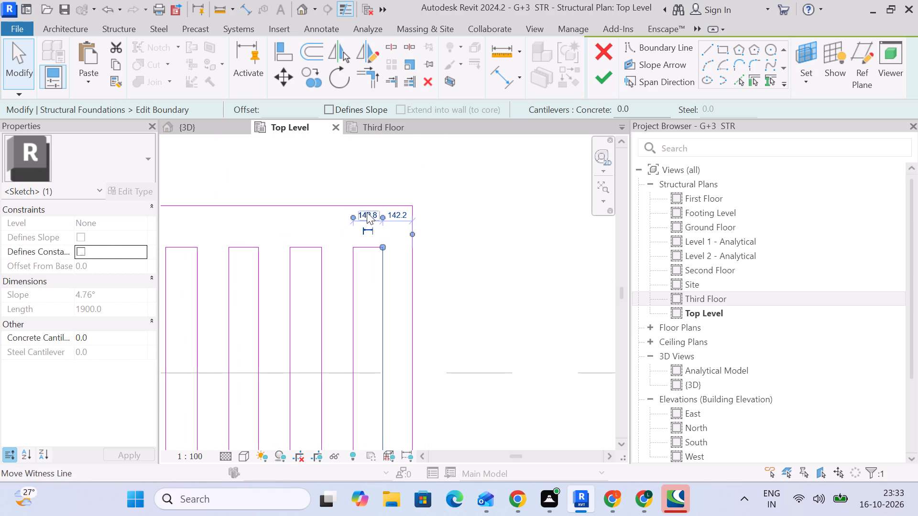
click(367, 212)
key(6)
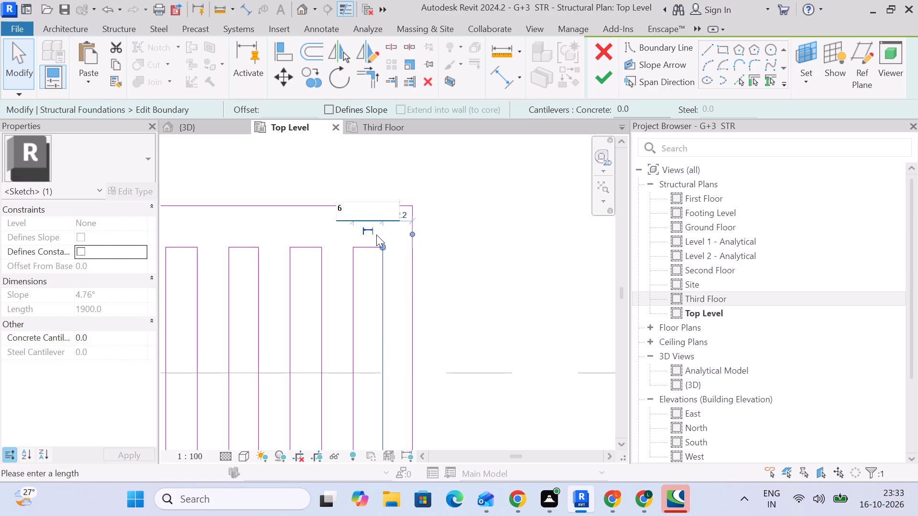
key(shift+quotedbl)
key(Return)
click(465, 269)
Measure the distance from the slab's long edge beside grid 5 to the first inner rectangle with an aligned dimension.
scroll(466, 269, down, 5)
middle_drag(470, 287, 471, 287)
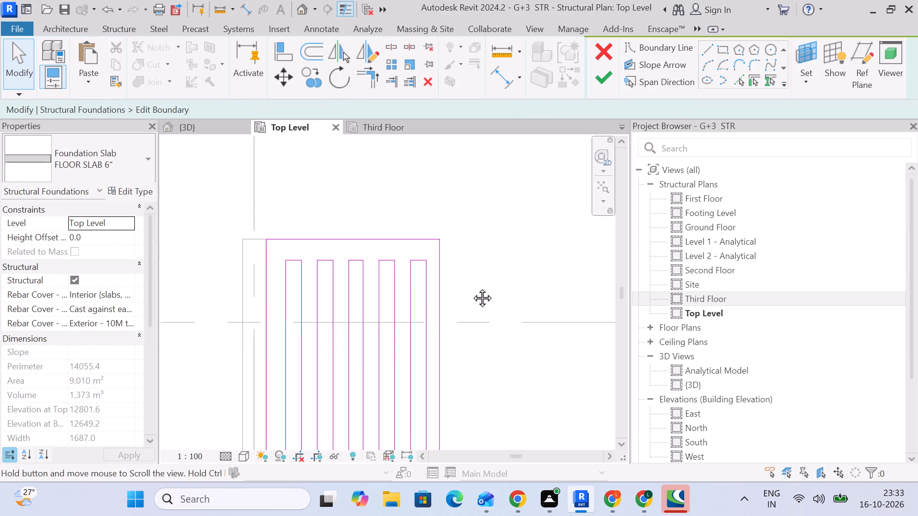
middle_drag(471, 287, 481, 231)
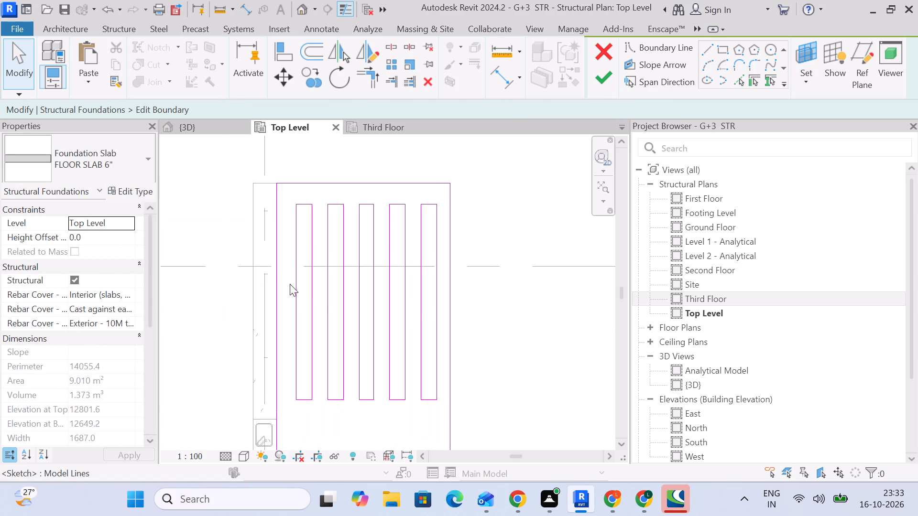
middle_drag(289, 281, 283, 229)
scroll(274, 263, up, 2)
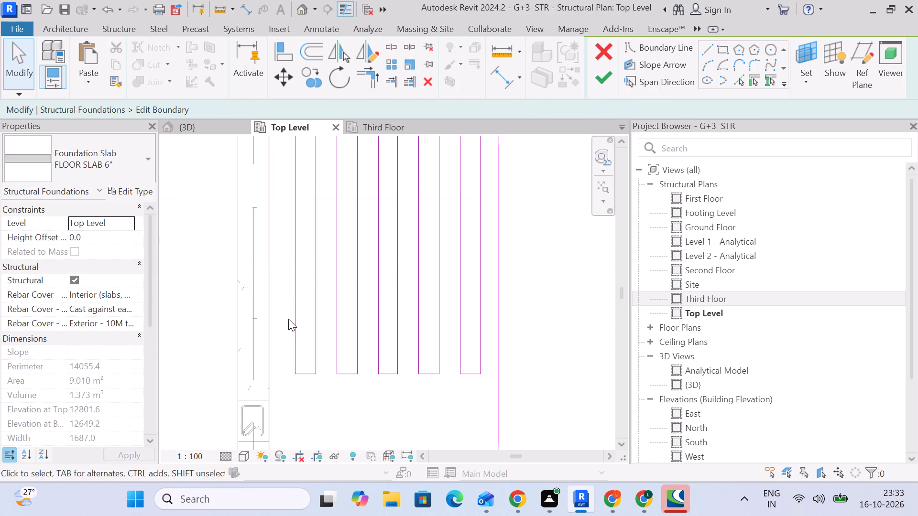
click(506, 87)
scroll(369, 183, down, 3)
scroll(300, 236, up, 4)
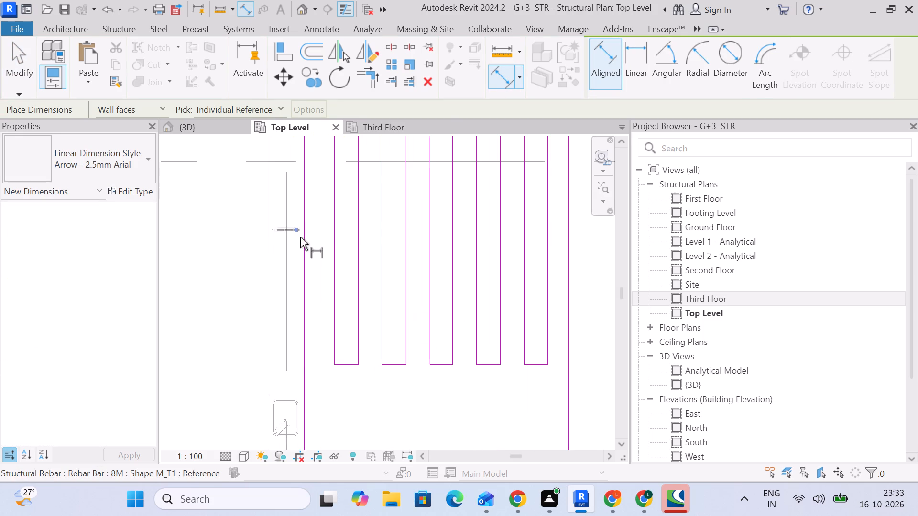
click(306, 243)
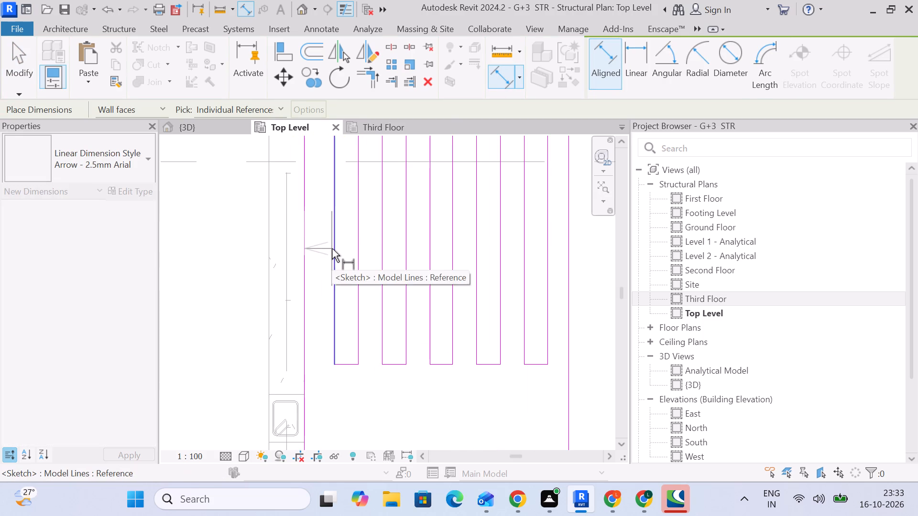
click(332, 248)
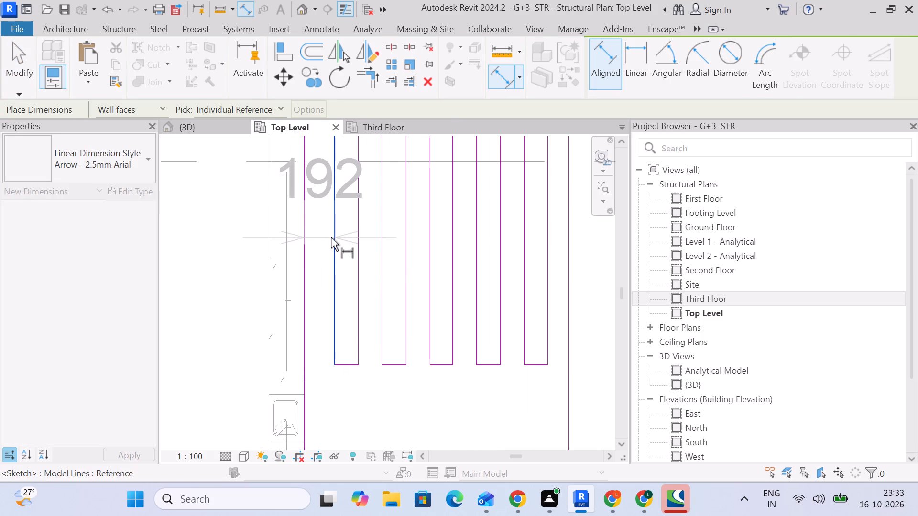
key(Escape)
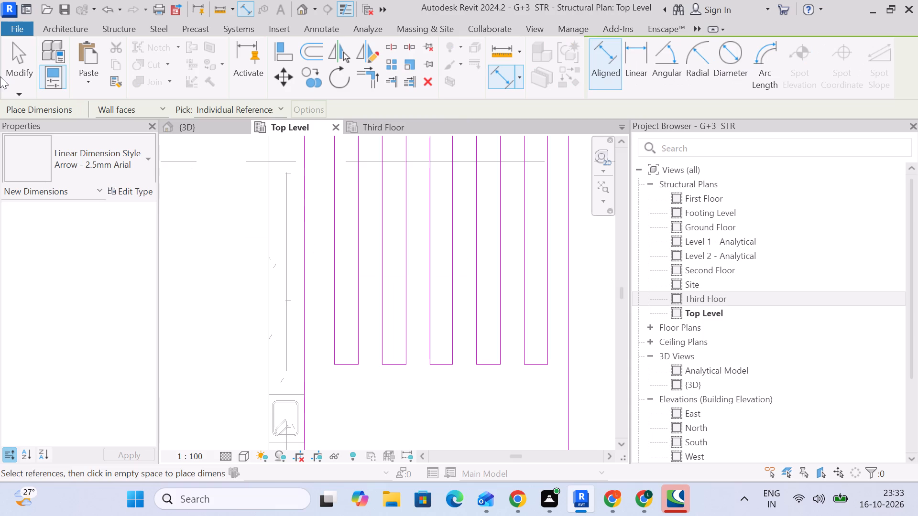
click(13, 71)
Move all five inner rectangles together slightly toward the slab's long edge beside grid 5.
scroll(250, 259, down, 4)
middle_drag(293, 286, 293, 306)
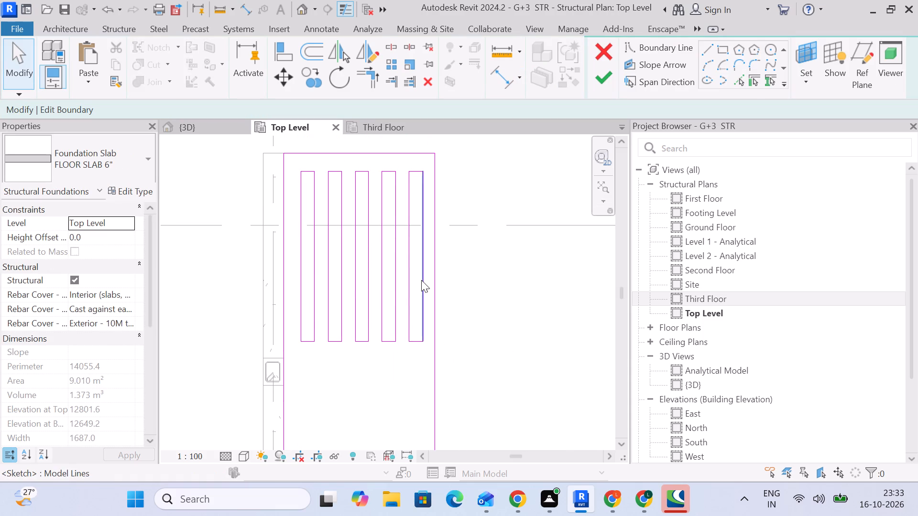
middle_drag(421, 280, 414, 276)
drag(287, 157, 300, 246)
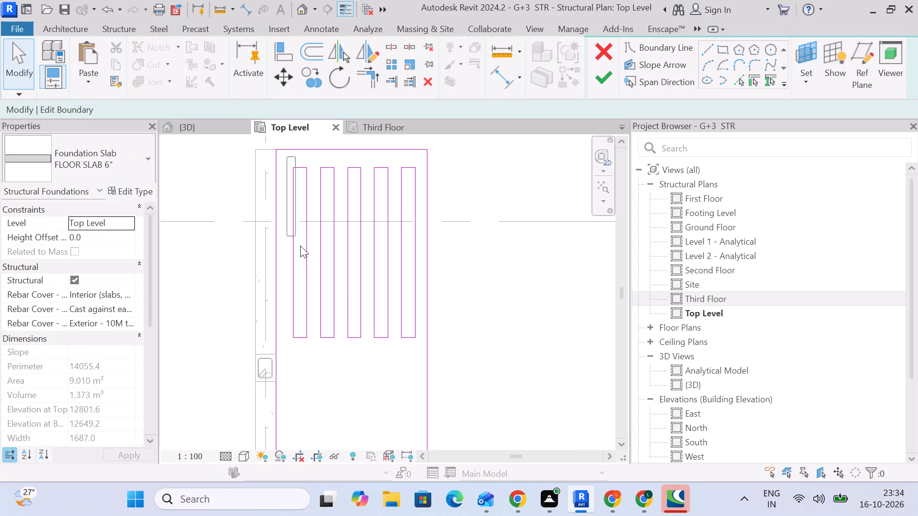
drag(300, 246, 422, 349)
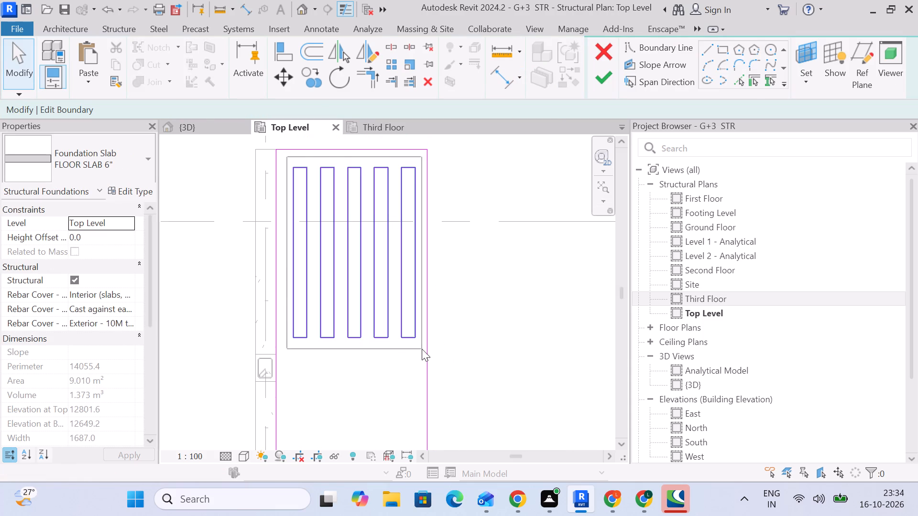
drag(422, 349, 423, 348)
click(278, 79)
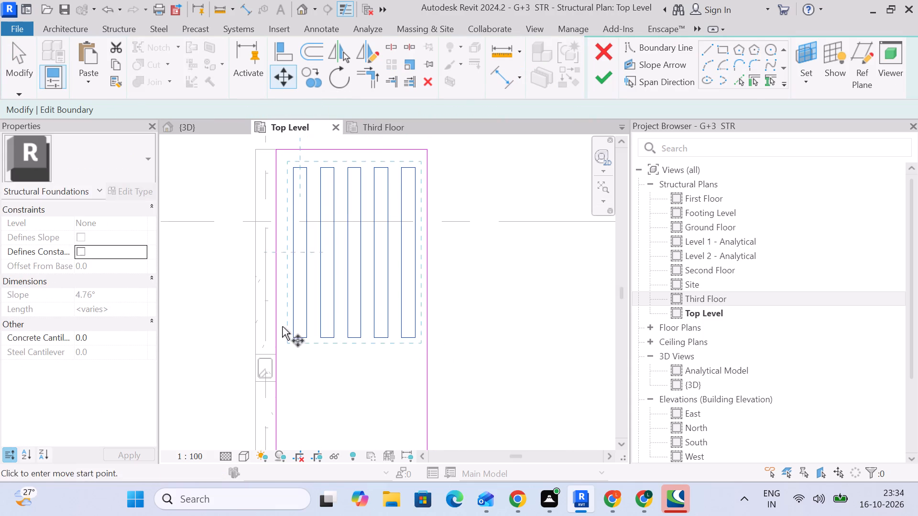
scroll(281, 337, up, 4)
click(301, 330)
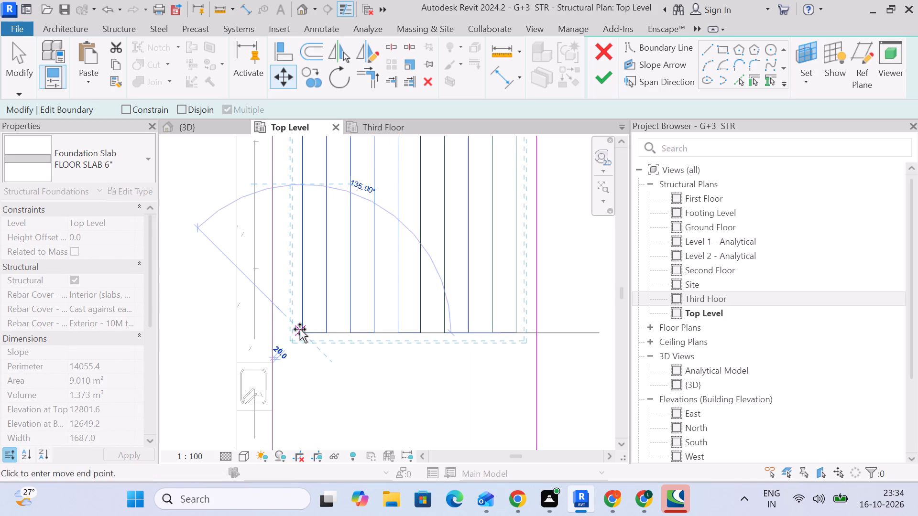
click(294, 334)
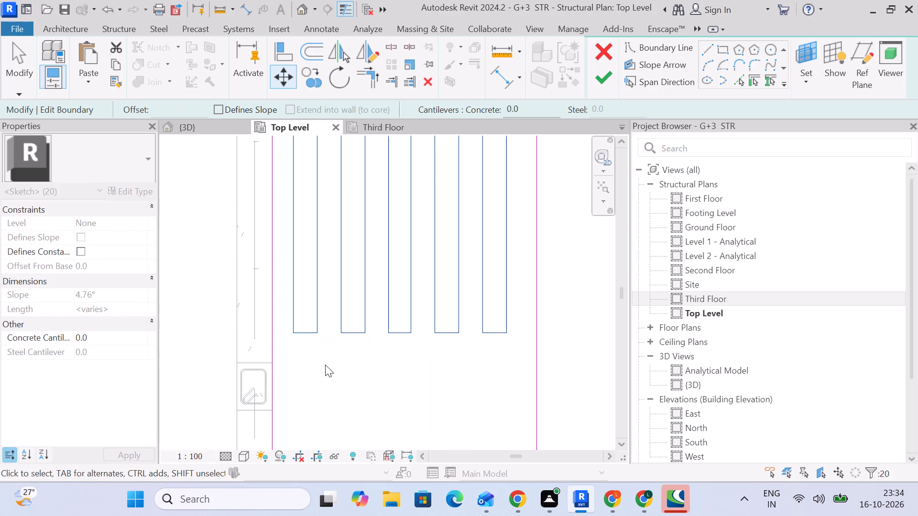
click(13, 73)
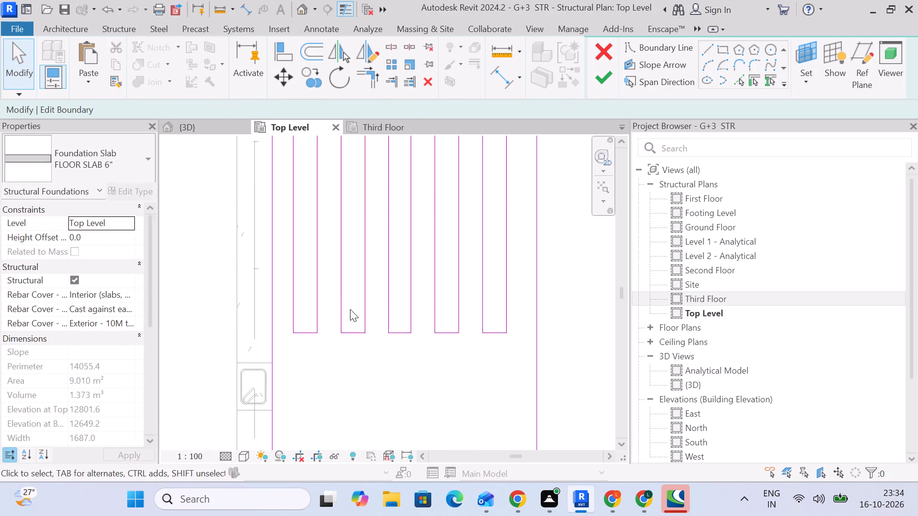
Move all five inner rectangles together slightly back toward the slab's outer long edge to roughly centre them across the slab.
scroll(350, 310, down, 4)
middle_drag(375, 322, 309, 356)
middle_drag(397, 306, 350, 298)
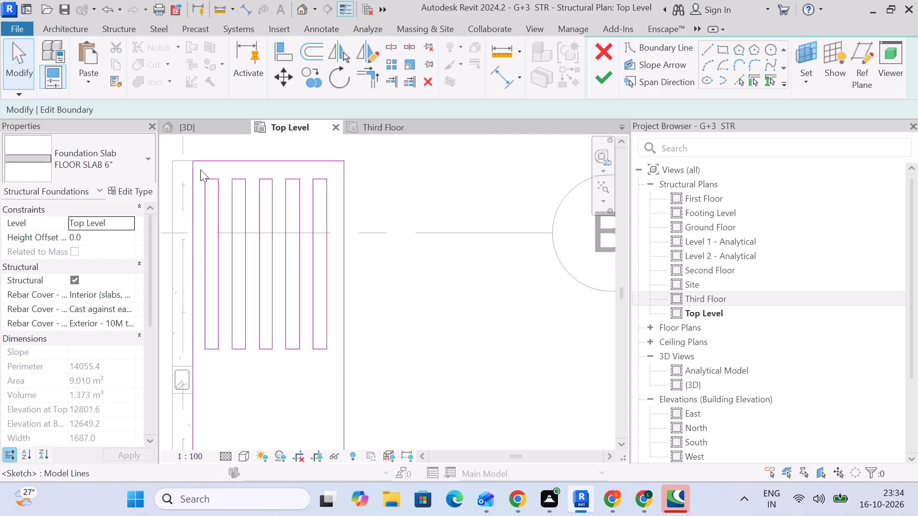
drag(200, 170, 335, 359)
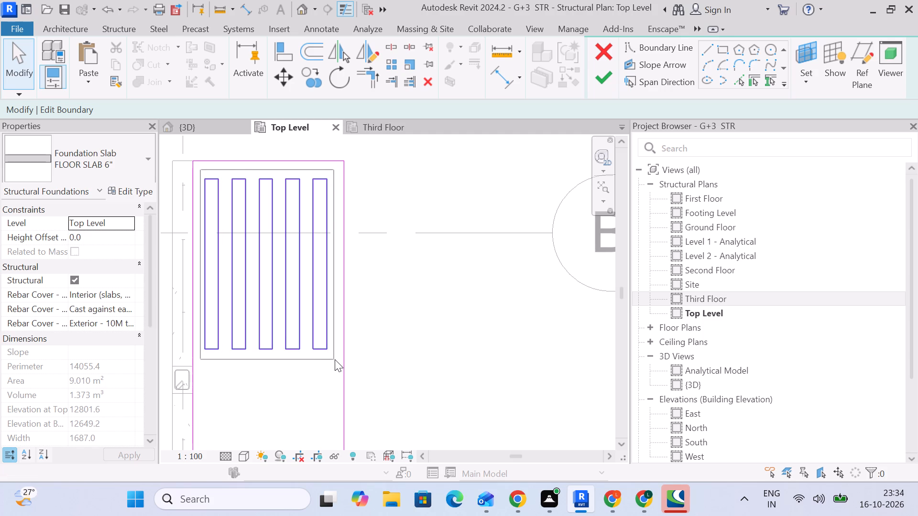
drag(335, 359, 335, 359)
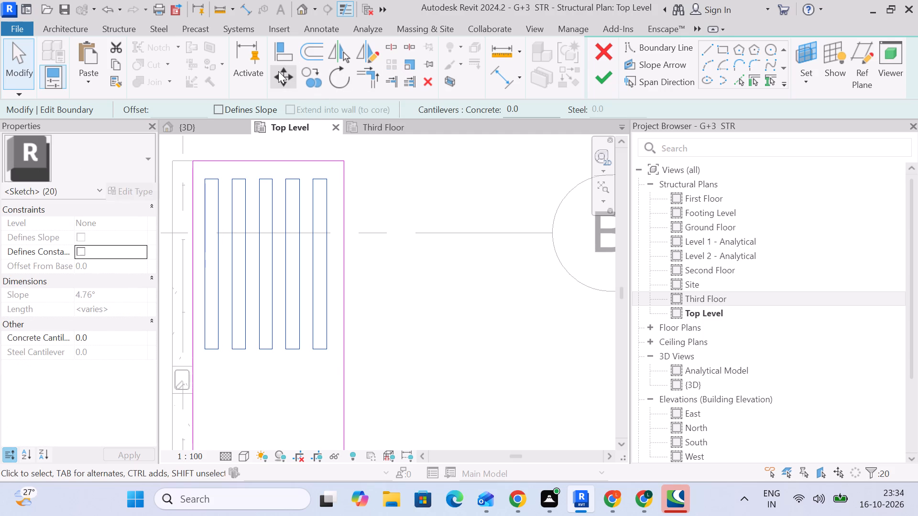
drag(278, 71, 278, 77)
scroll(322, 346, up, 4)
click(333, 337)
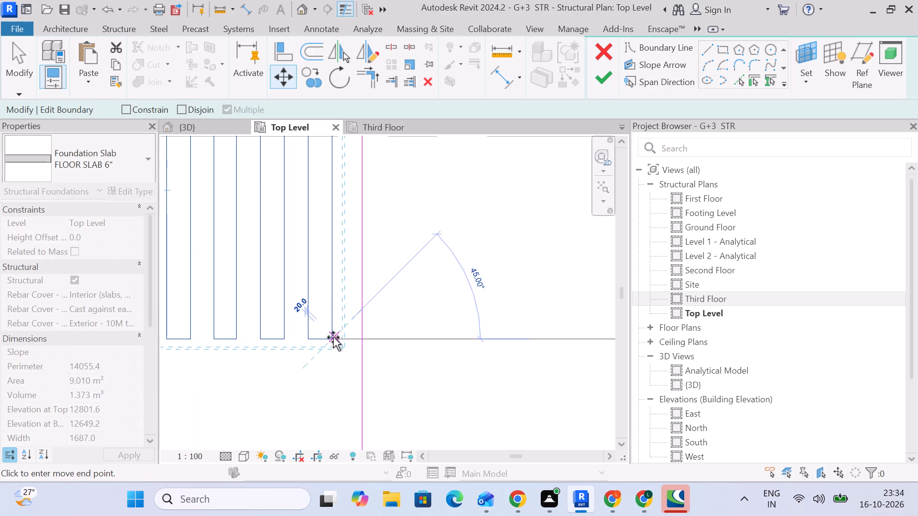
click(339, 337)
scroll(398, 346, down, 5)
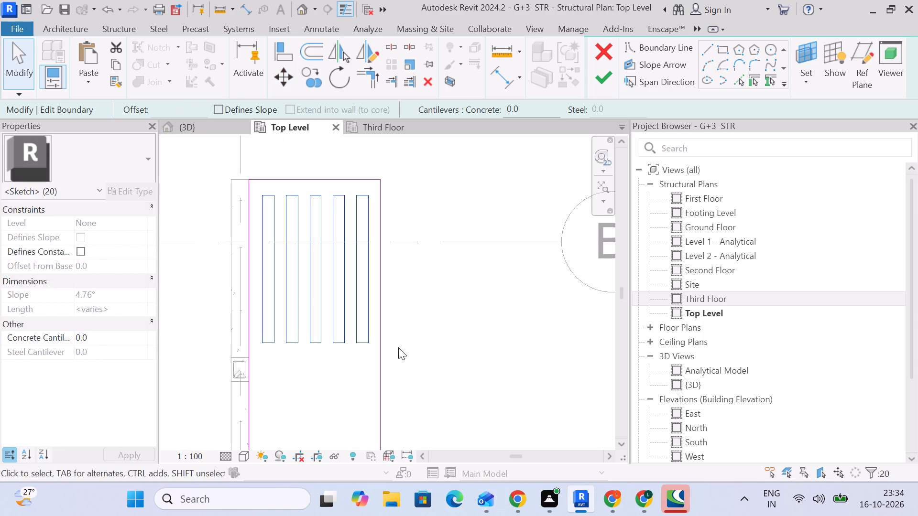
click(21, 67)
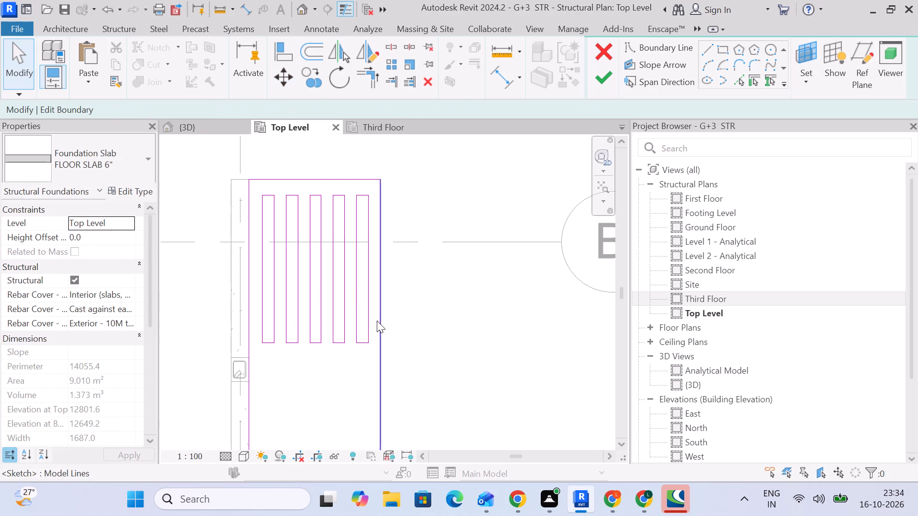
Finish the boundary edit of the top-level 6" slab beside grid 5, keeping the five inner openings.
scroll(390, 330, down, 3)
middle_drag(416, 340, 342, 259)
scroll(344, 264, down, 3)
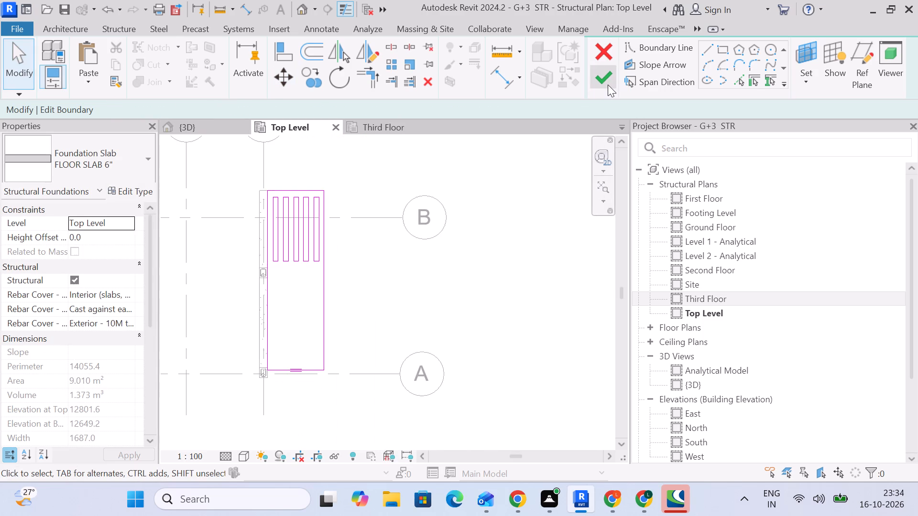
click(608, 85)
scroll(306, 264, up, 4)
middle_drag(387, 289, 408, 265)
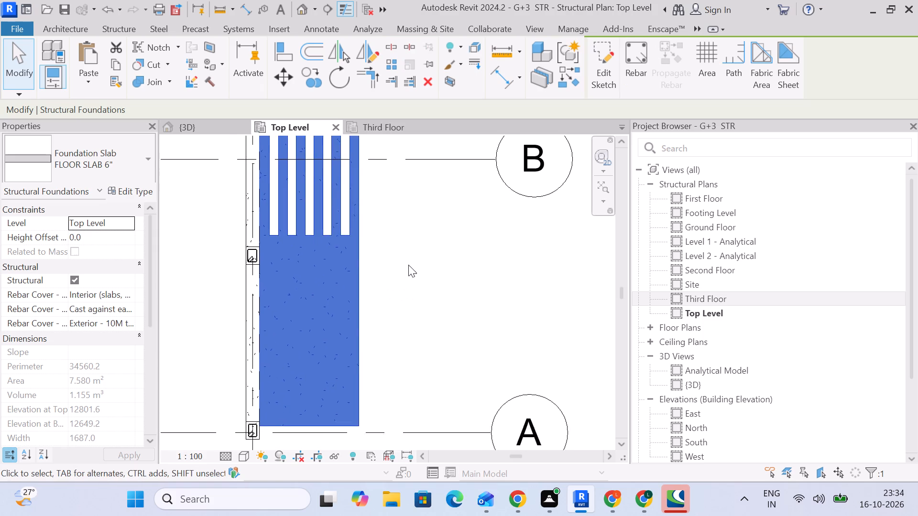
scroll(408, 265, down, 3)
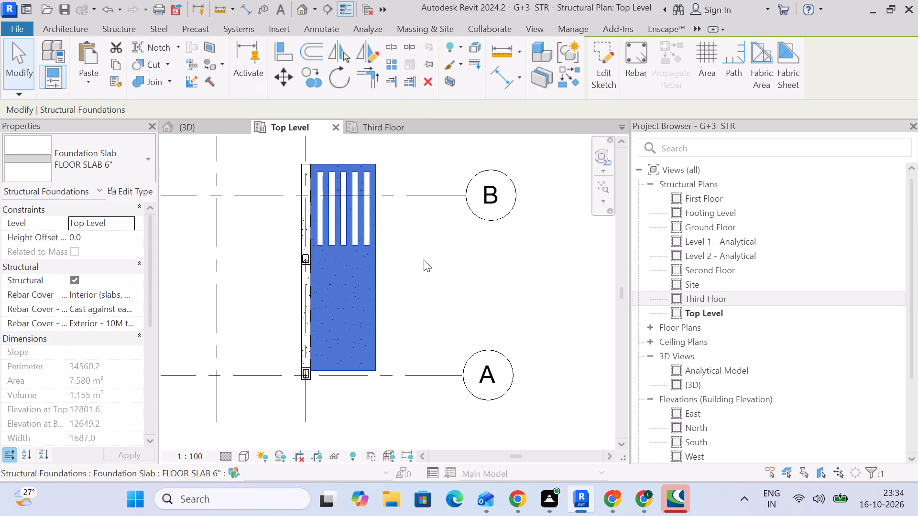
click(424, 259)
scroll(350, 215, up, 2)
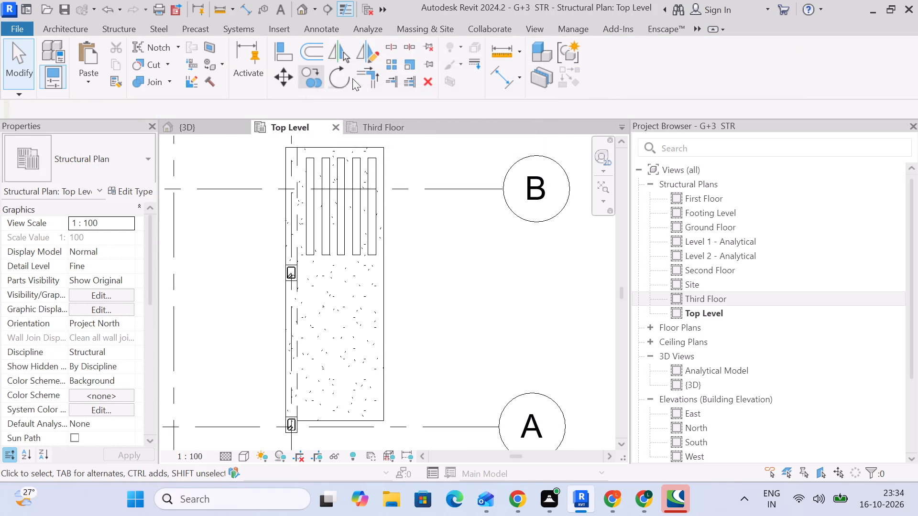
Add area reinforcement, 12M at 300 mm, to the slab beside grid 5 with a rectangular boundary spanning the slab's opposite corners.
click(134, 34)
click(446, 51)
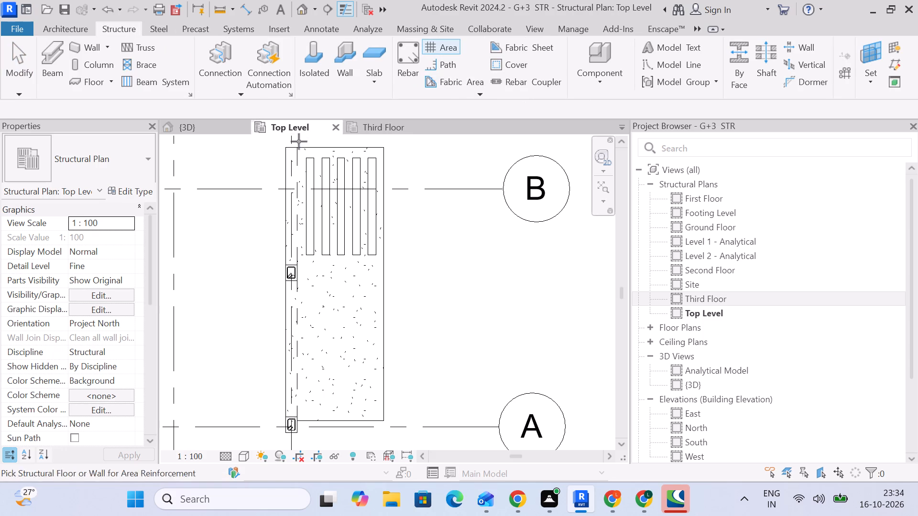
scroll(295, 149, up, 5)
middle_drag(422, 279, 407, 200)
scroll(434, 258, down, 2)
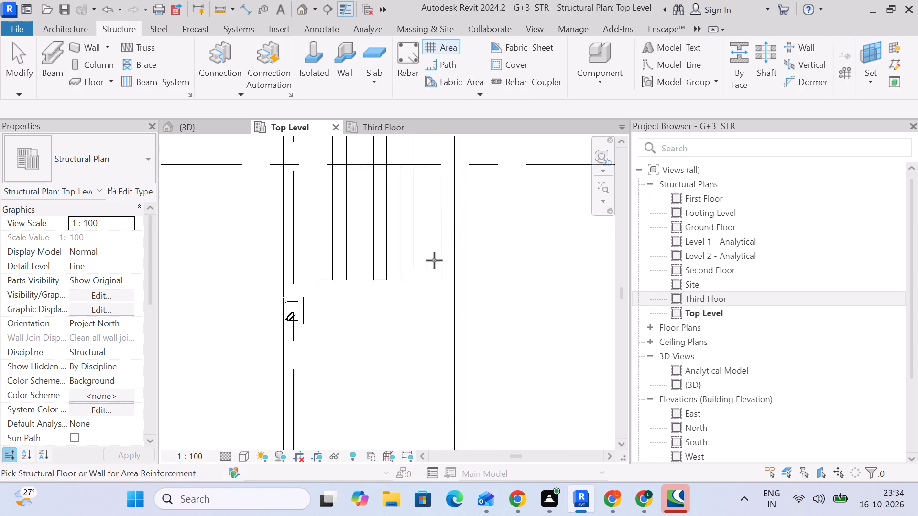
scroll(434, 260, down, 2)
middle_drag(480, 295, 464, 205)
click(448, 45)
click(448, 45)
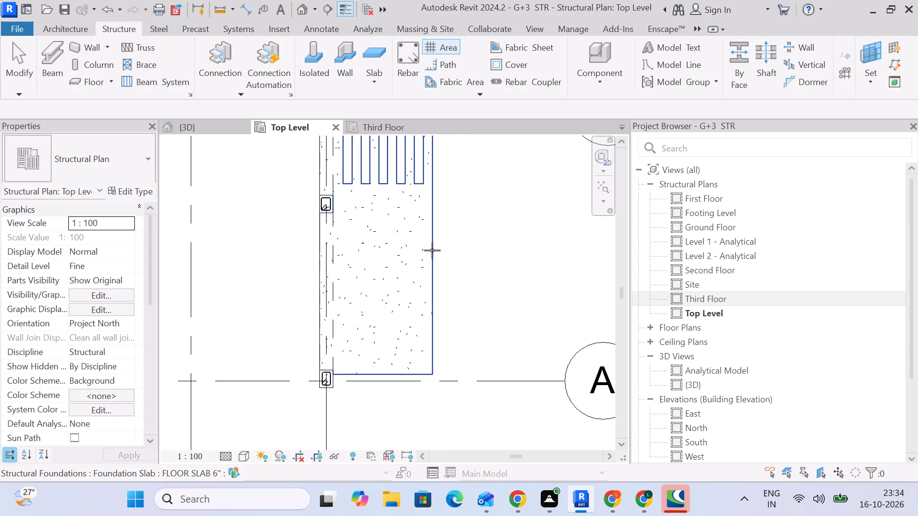
click(433, 350)
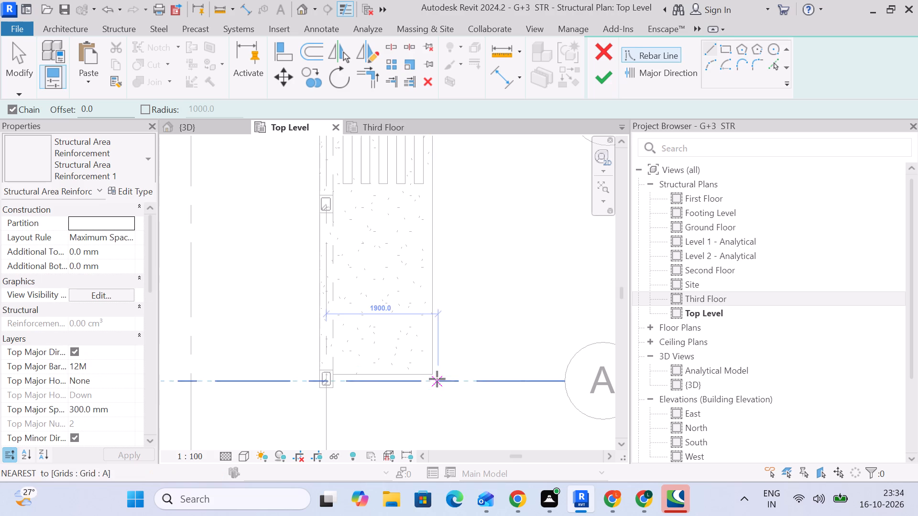
click(433, 374)
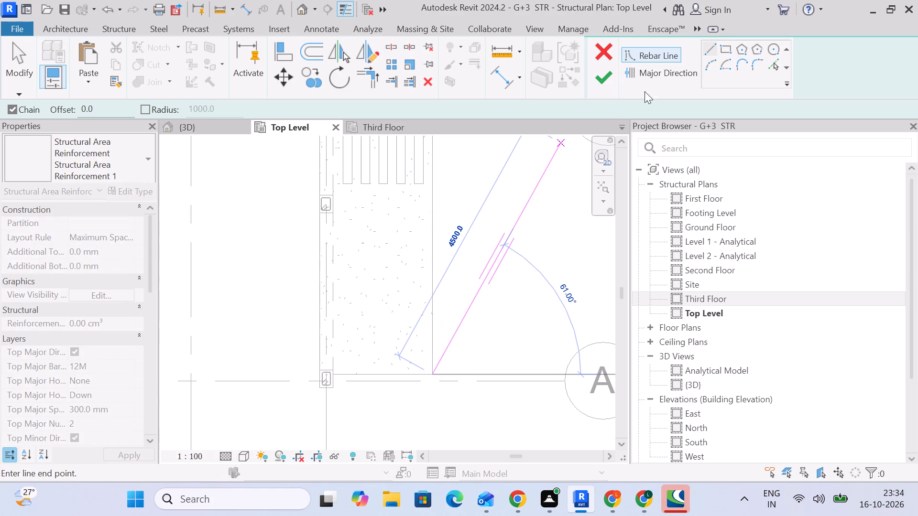
click(727, 47)
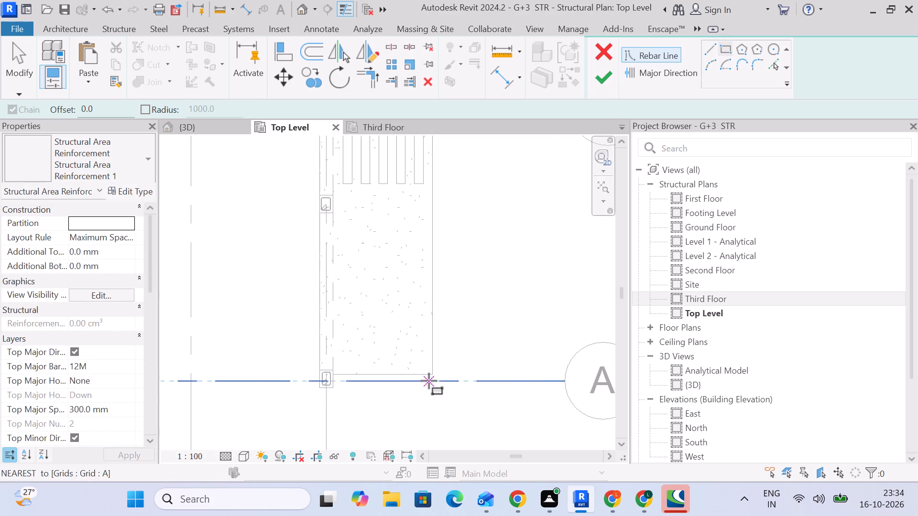
click(433, 375)
scroll(403, 292, down, 4)
middle_drag(400, 293, 437, 411)
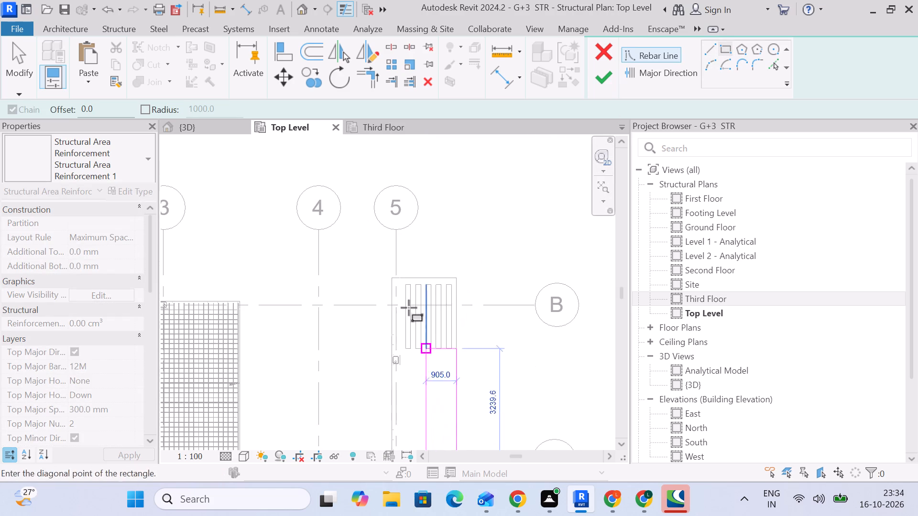
scroll(393, 286, up, 13)
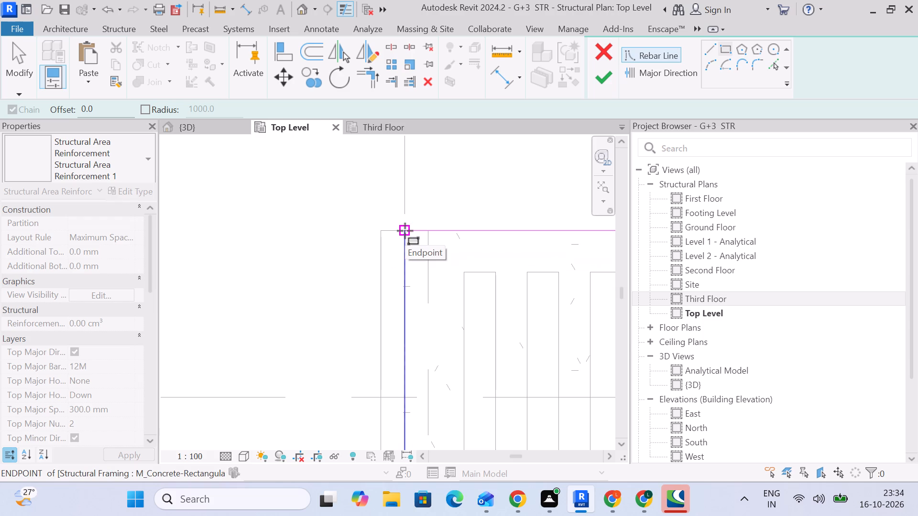
click(427, 229)
scroll(488, 291, down, 2)
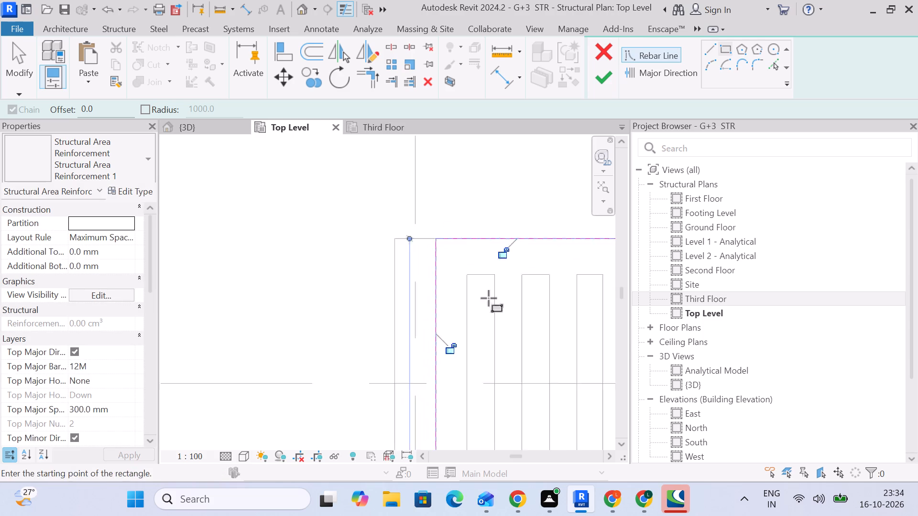
scroll(489, 298, down, 3)
middle_drag(498, 317, 315, 209)
scroll(339, 224, down, 4)
middle_drag(400, 331, 402, 227)
scroll(405, 238, down, 3)
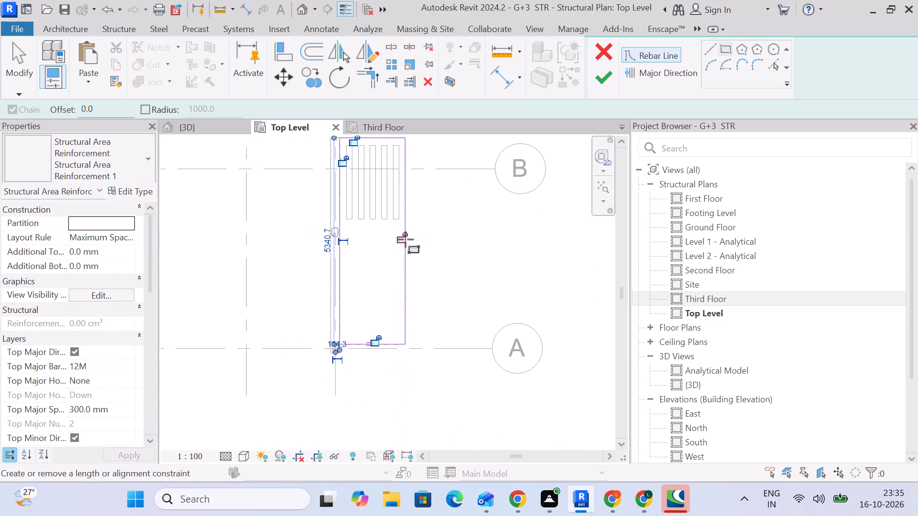
click(20, 58)
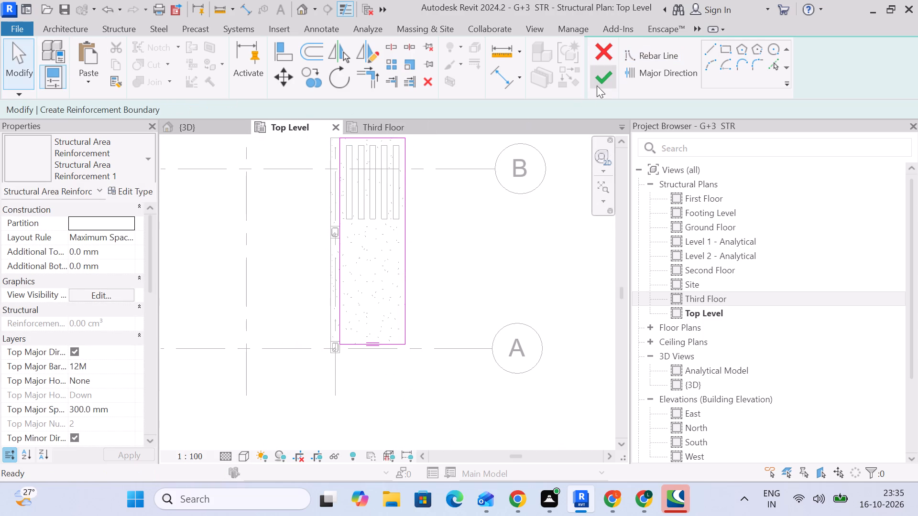
click(598, 84)
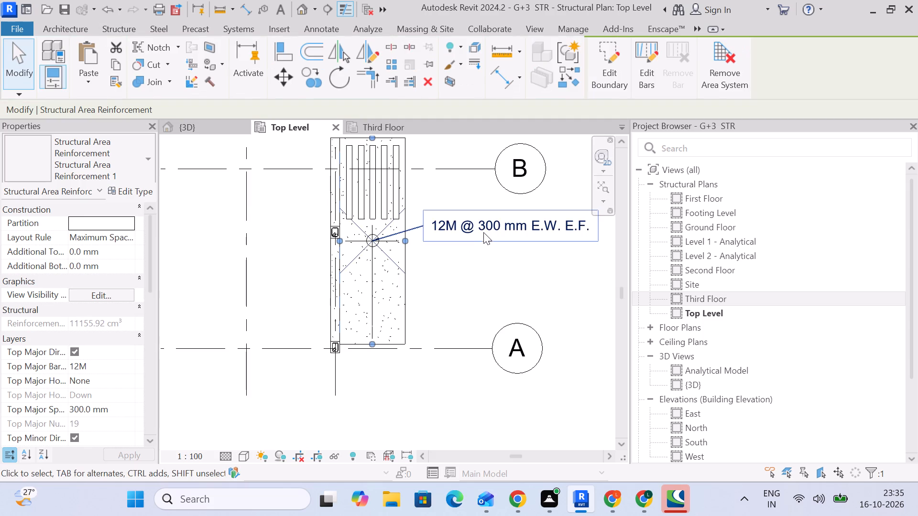
Set the new slab's 12M rebar to show unobscured in the Top Level structural plan, Analytical Model and {3D} views.
click(480, 237)
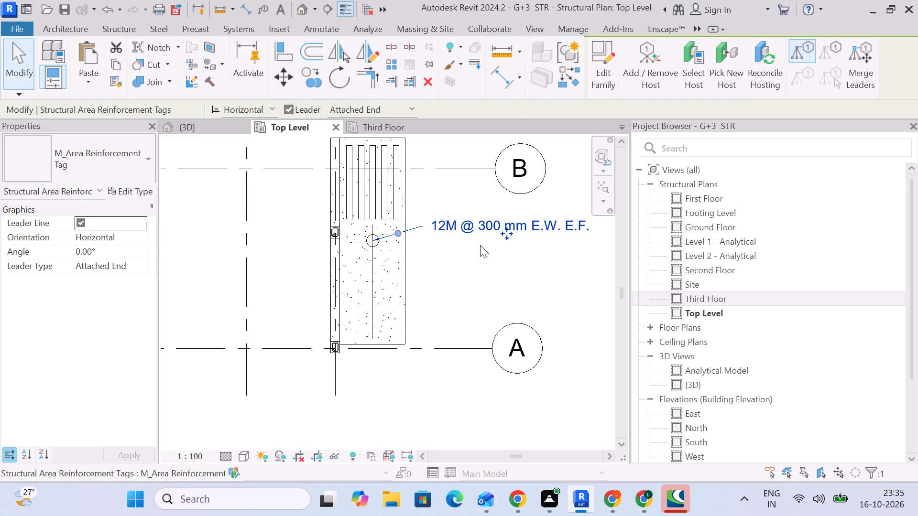
click(478, 269)
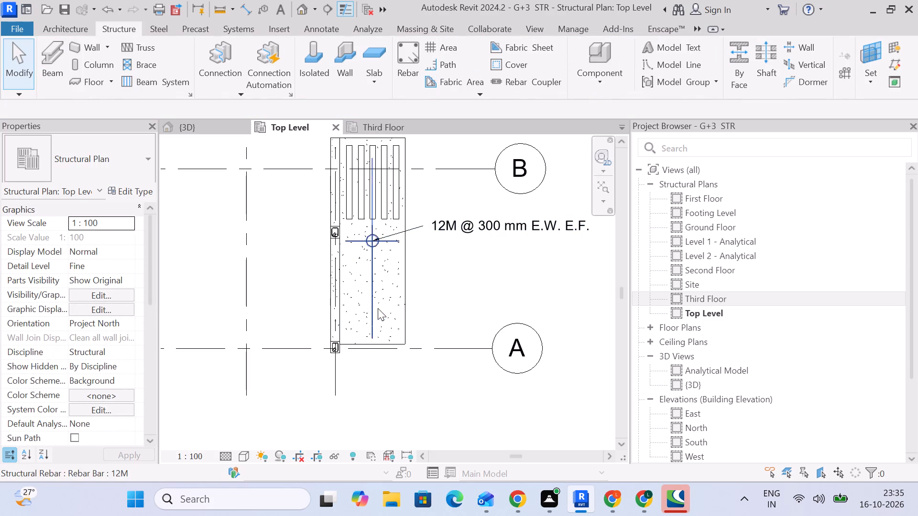
click(377, 308)
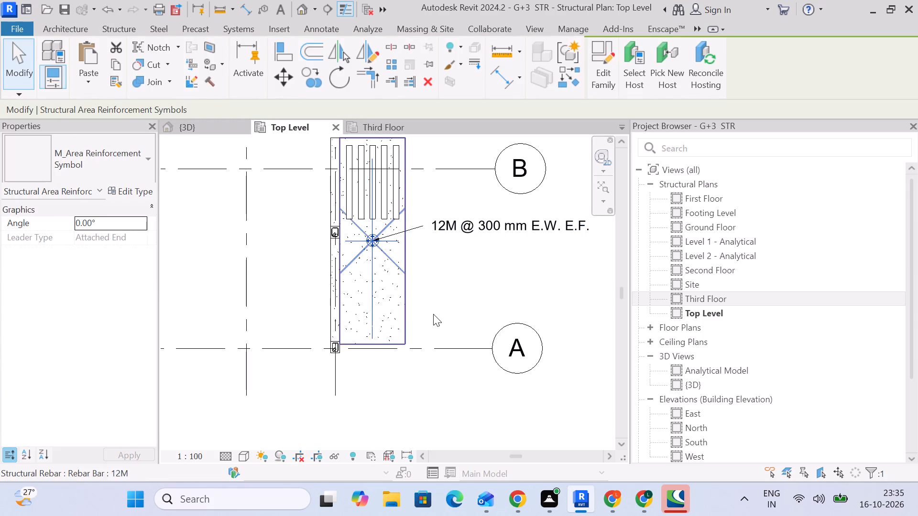
click(433, 314)
click(388, 307)
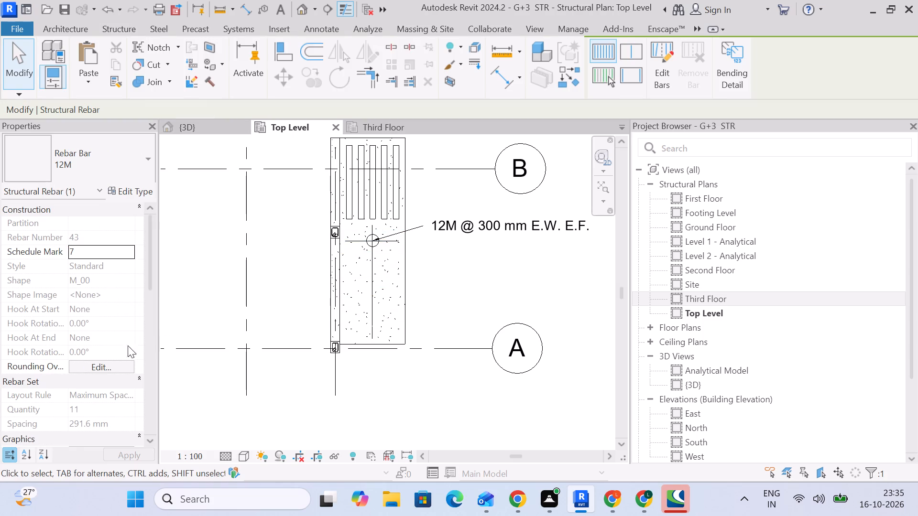
scroll(115, 348, down, 3)
click(111, 338)
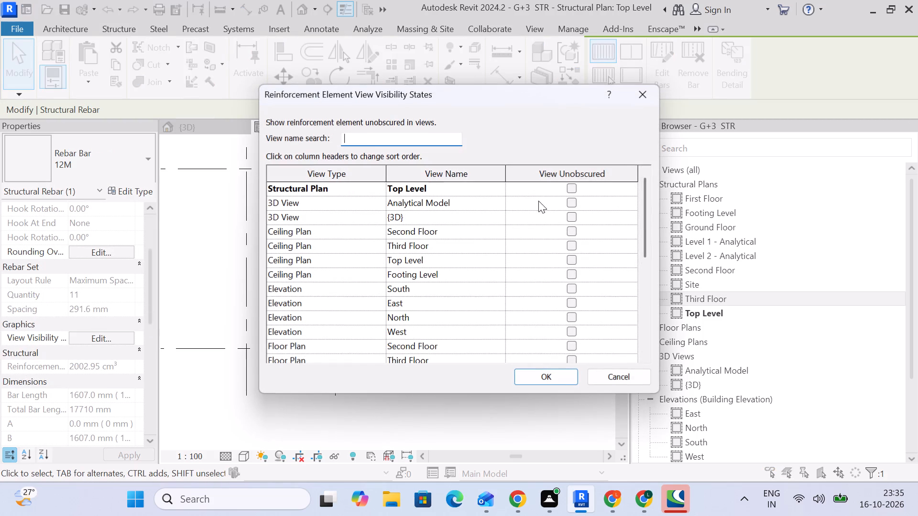
click(571, 188)
drag(572, 203, 572, 210)
drag(570, 219, 570, 225)
drag(568, 196, 572, 202)
click(573, 207)
click(573, 215)
click(572, 205)
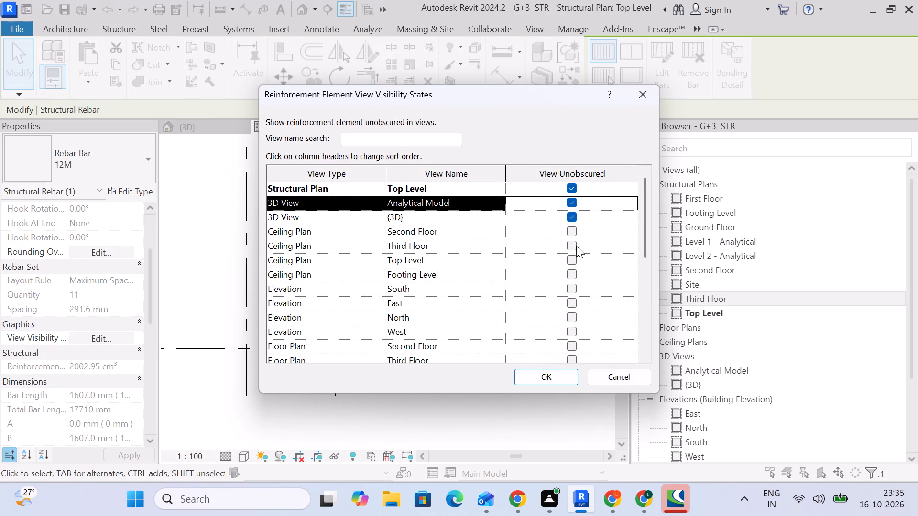
click(534, 378)
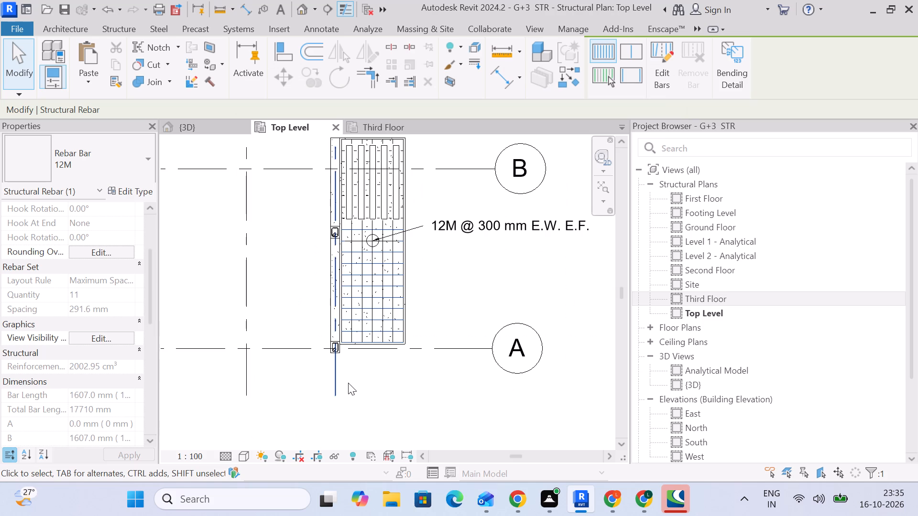
click(406, 409)
Examine the area reinforcement bars around the five openings and across the solid part of the slab beside grid 5.
scroll(396, 303, up, 7)
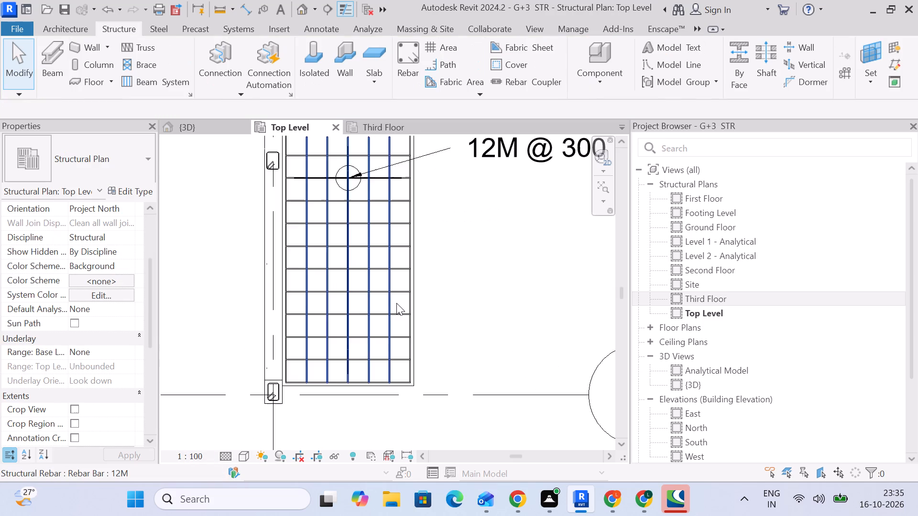
scroll(396, 303, up, 5)
scroll(396, 303, down, 13)
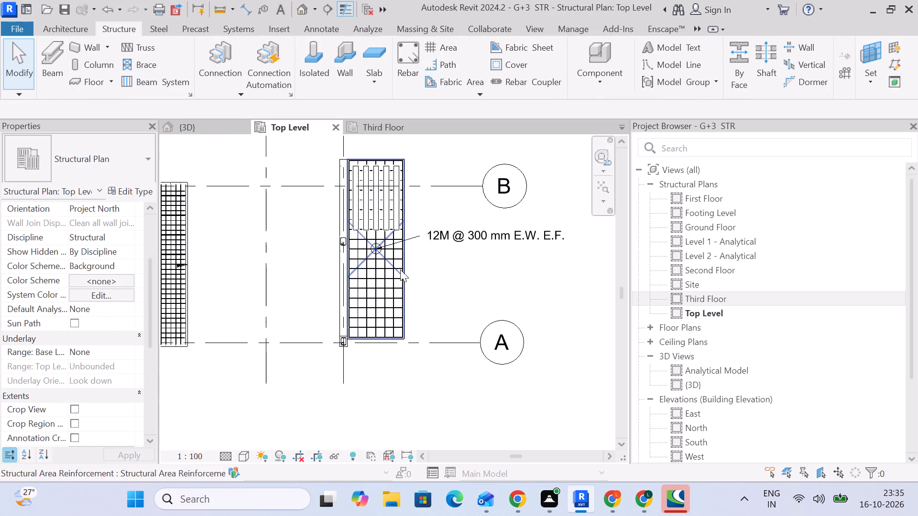
scroll(385, 177, up, 8)
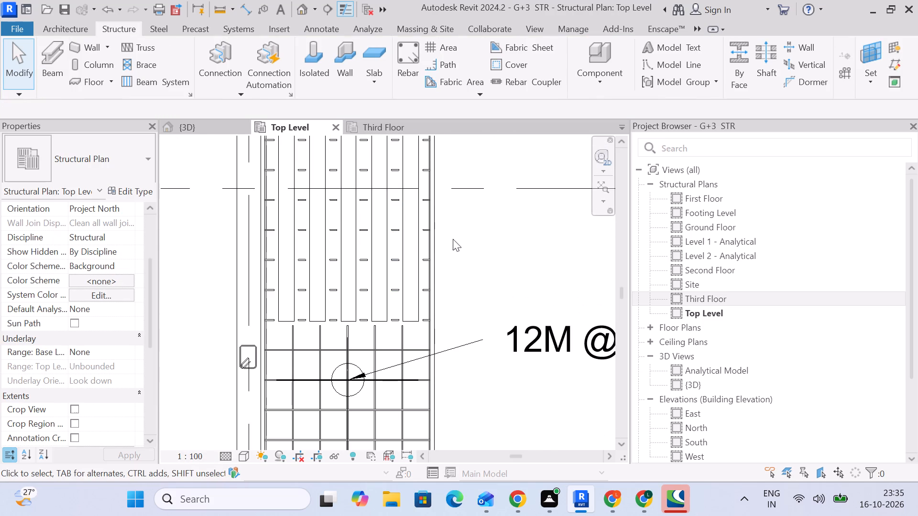
middle_drag(467, 215, 467, 279)
middle_drag(420, 353, 440, 196)
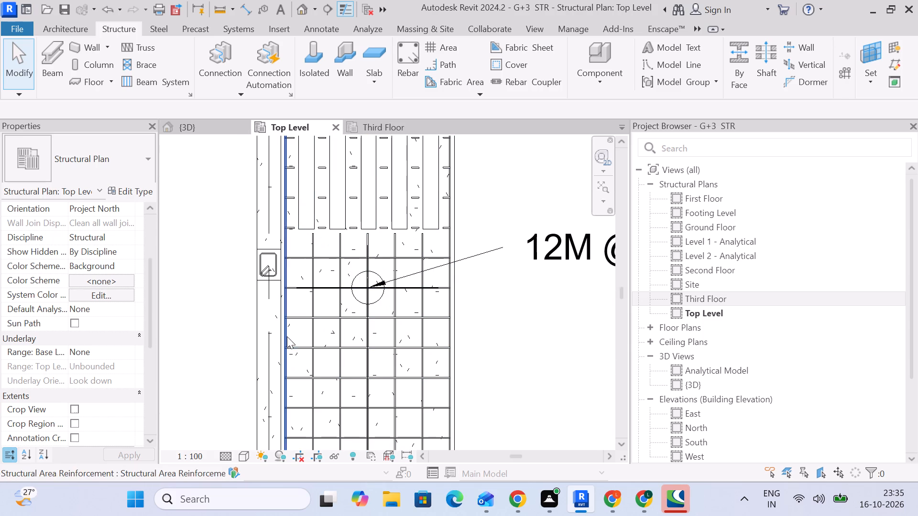
click(300, 351)
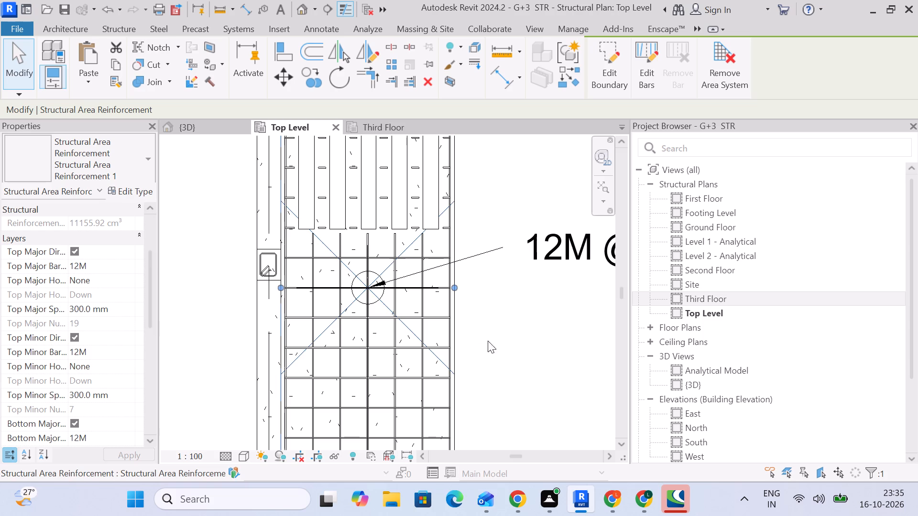
click(544, 330)
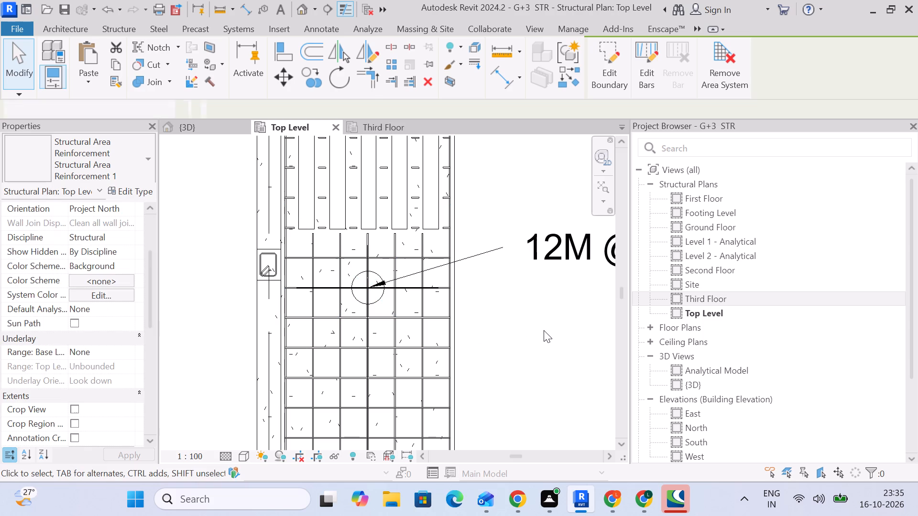
click(499, 252)
click(505, 353)
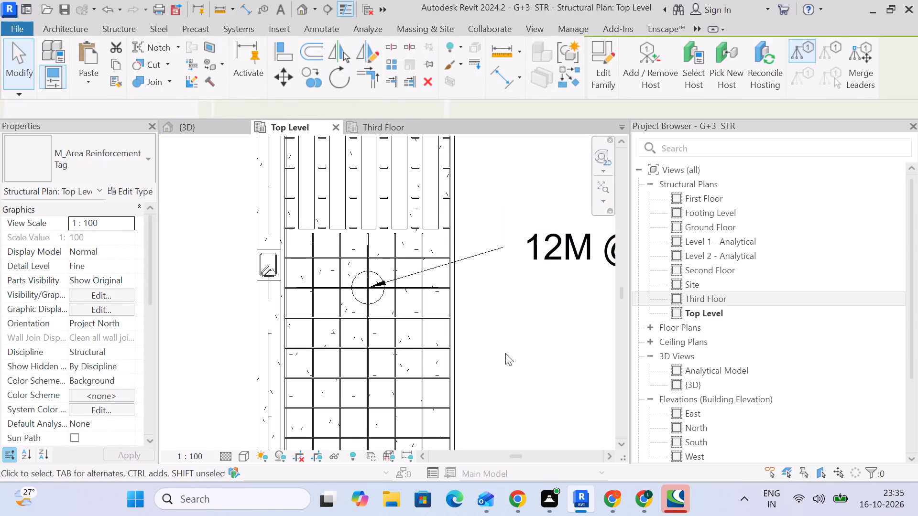
Review the view visibility states of the area reinforcement in the slab beside grid 5, along with the overall top-level plan.
click(412, 337)
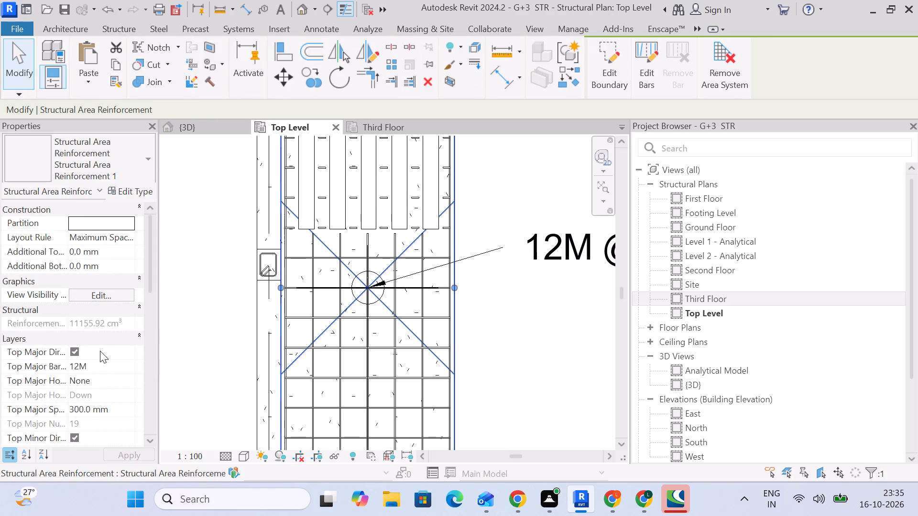
scroll(100, 351, down, 4)
scroll(101, 350, up, 3)
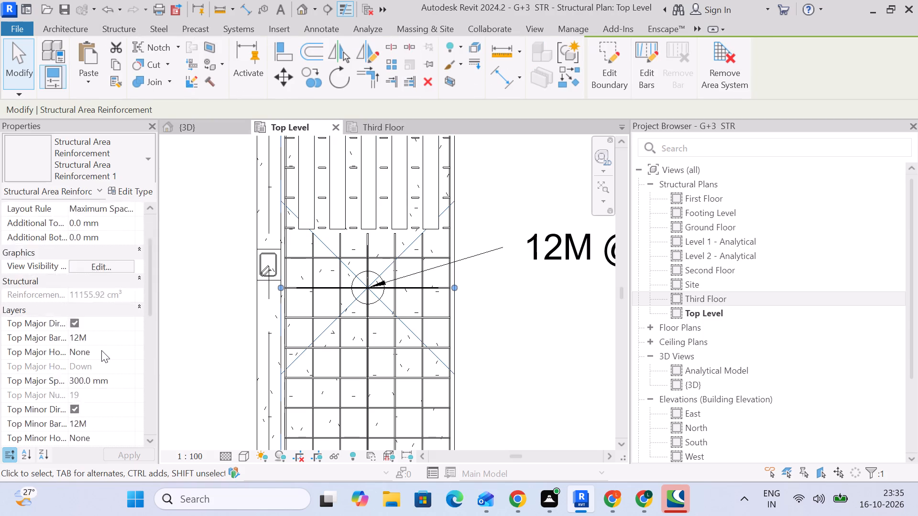
scroll(101, 350, up, 4)
click(110, 297)
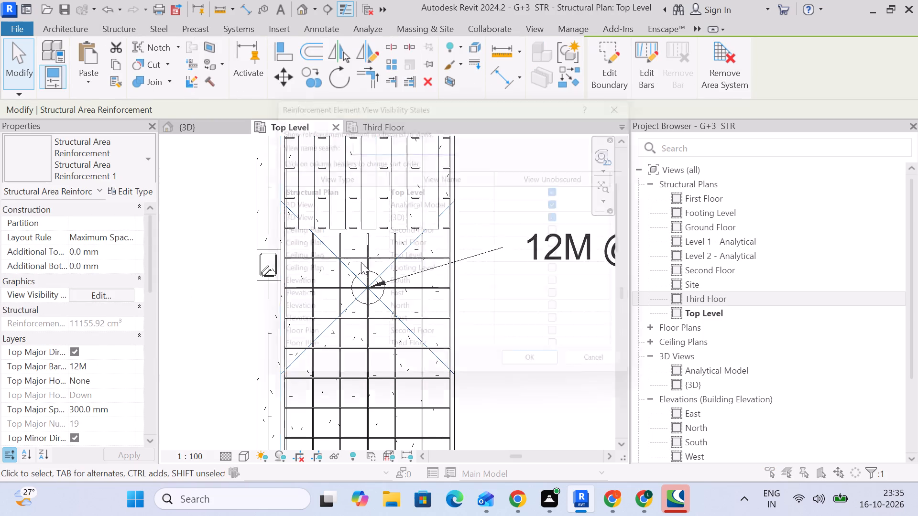
click(528, 372)
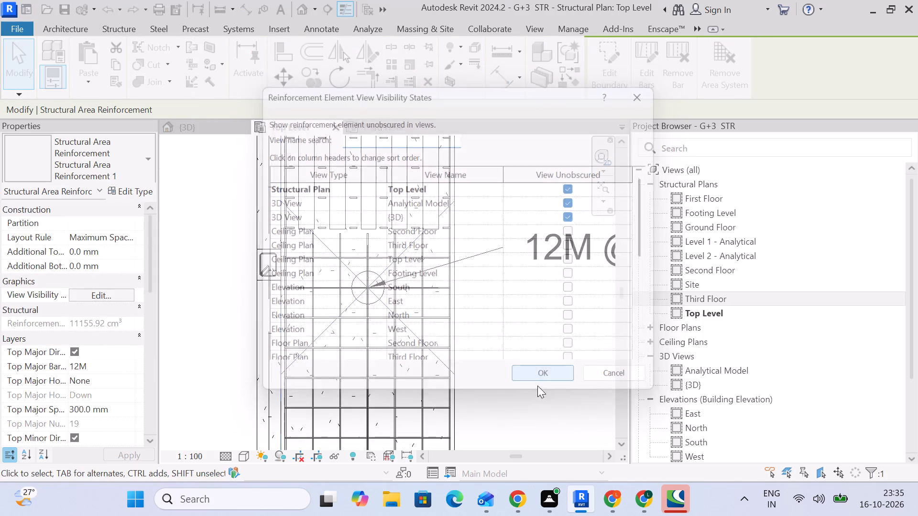
click(551, 407)
scroll(554, 401, down, 5)
middle_drag(549, 398, 519, 333)
scroll(518, 326, down, 9)
scroll(517, 337, up, 2)
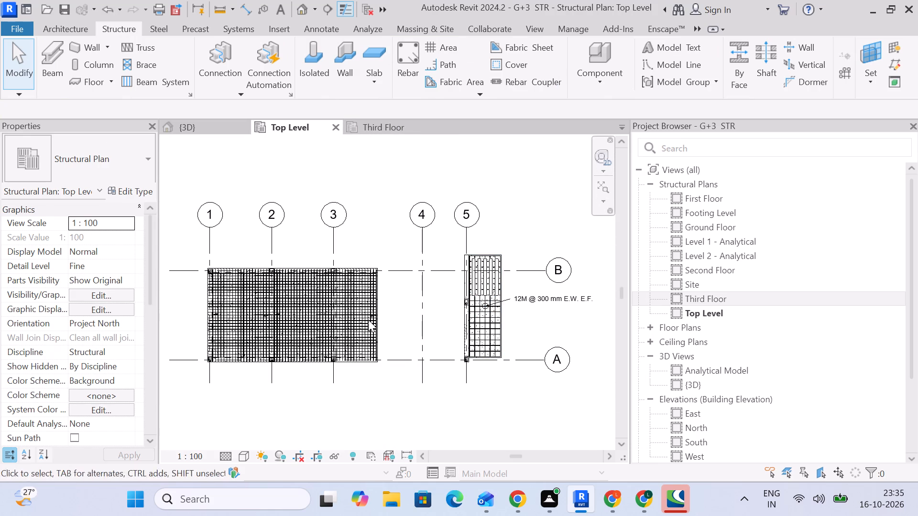
In the {3D} view, set the Partition of the area reinforcement in the top-level slab beside grid 5 to STAIR TOWER.
click(210, 123)
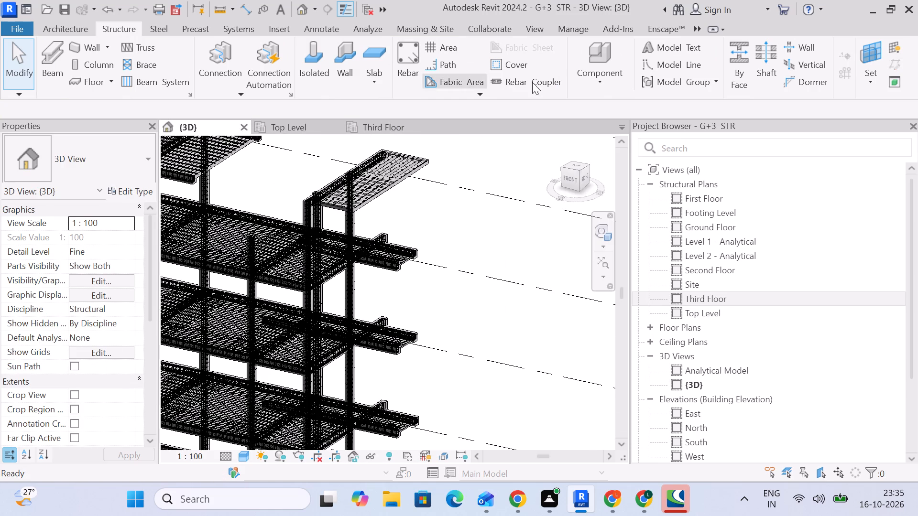
scroll(375, 193, up, 10)
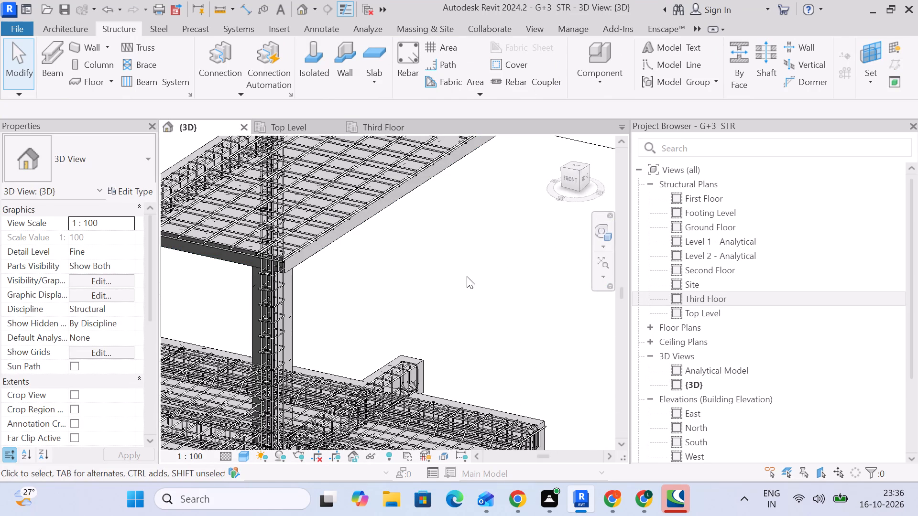
click(467, 276)
scroll(475, 275, down, 3)
shift+middle_drag(481, 280, 491, 233)
scroll(492, 232, down, 4)
middle_drag(495, 235, 486, 423)
scroll(486, 414, up, 5)
scroll(471, 341, up, 4)
click(468, 317)
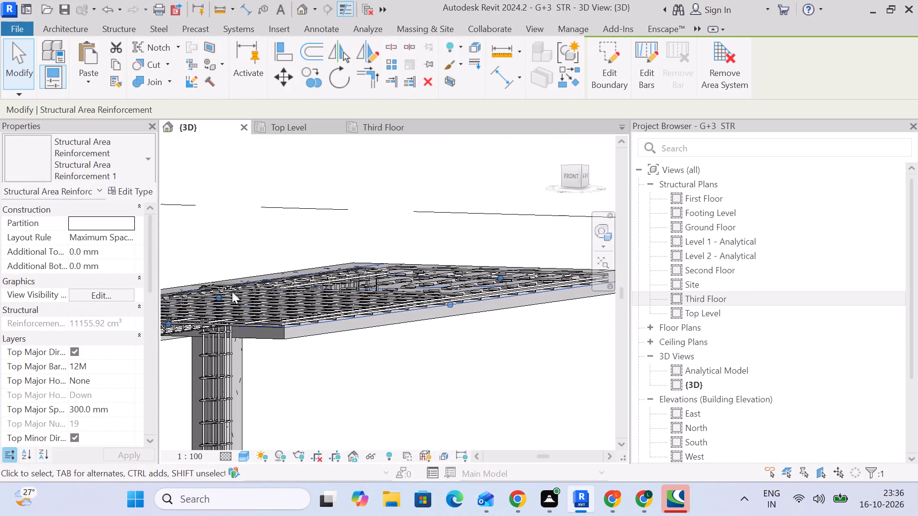
click(417, 387)
click(401, 326)
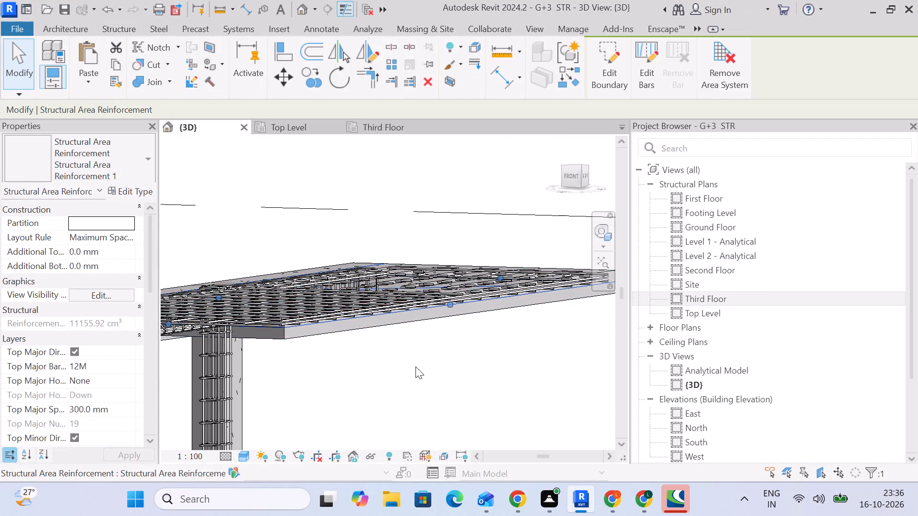
click(415, 366)
scroll(399, 319, up, 10)
click(377, 335)
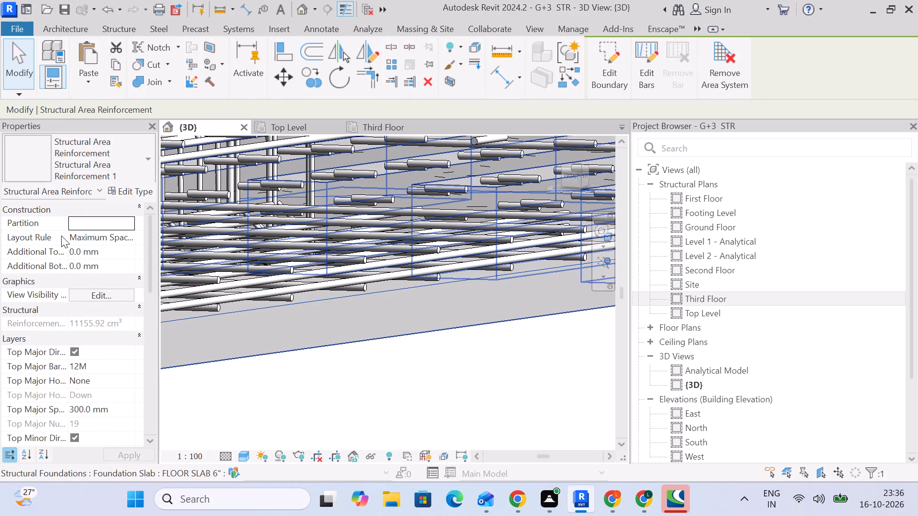
click(114, 222)
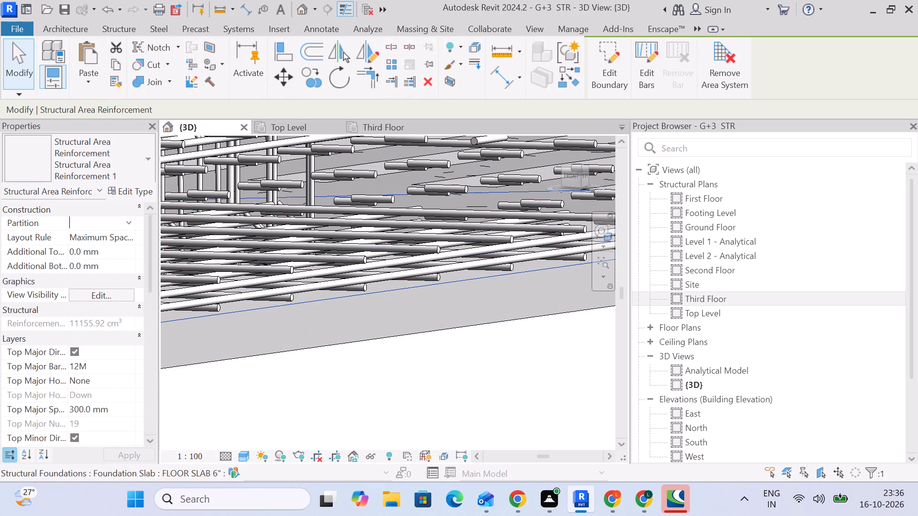
text(STAIR S)
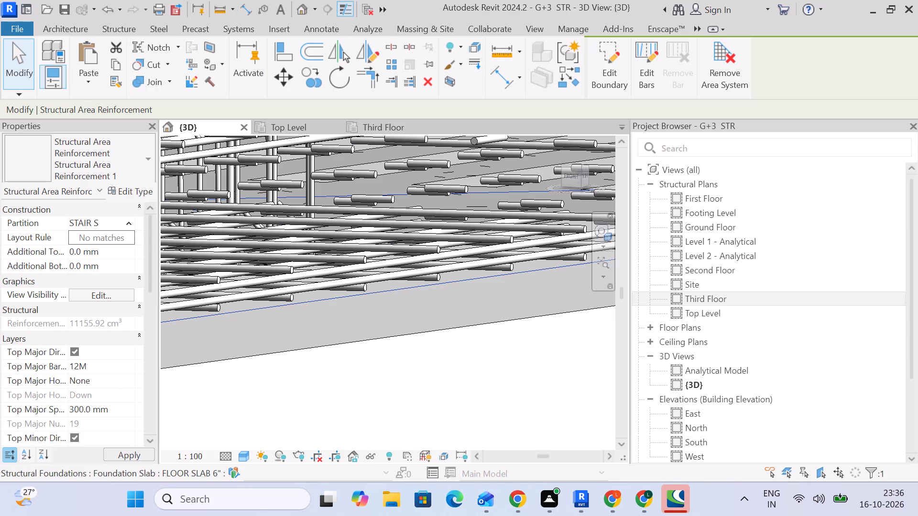
key(BackSpace)
text(TOWR)
key(BackSpace)
text(ER)
click(203, 387)
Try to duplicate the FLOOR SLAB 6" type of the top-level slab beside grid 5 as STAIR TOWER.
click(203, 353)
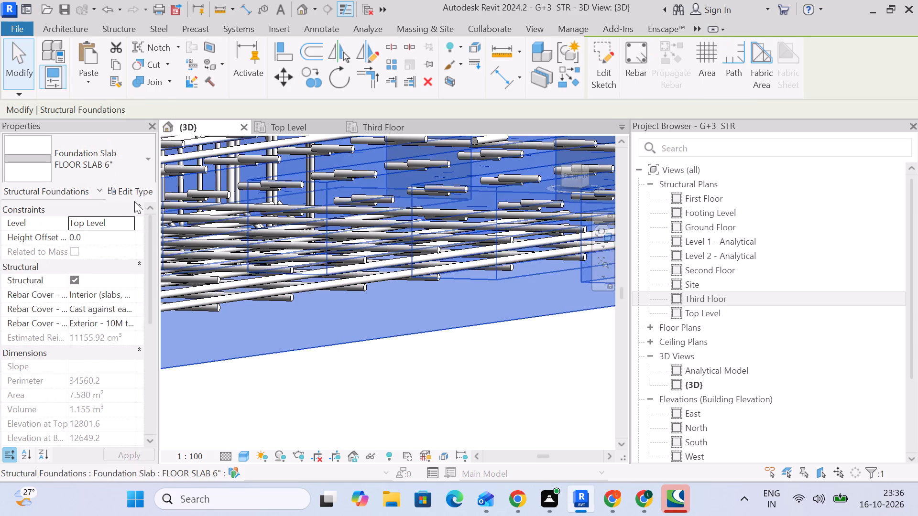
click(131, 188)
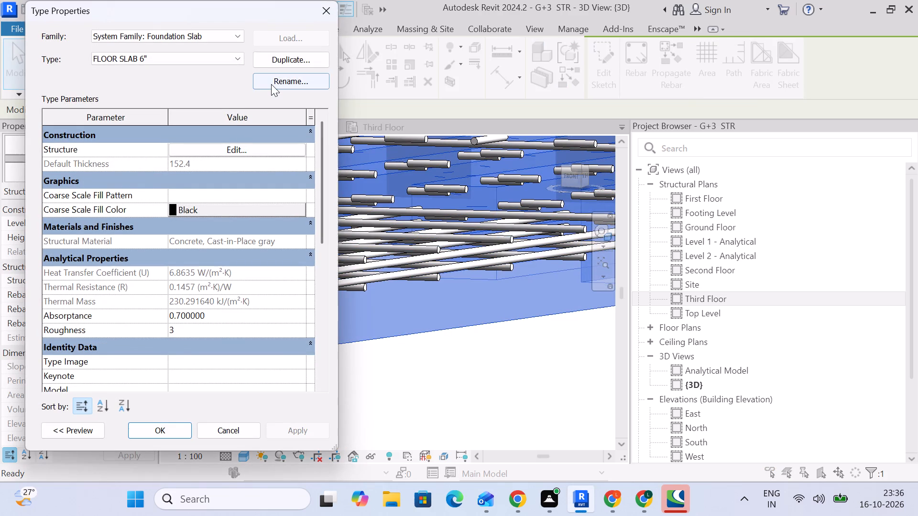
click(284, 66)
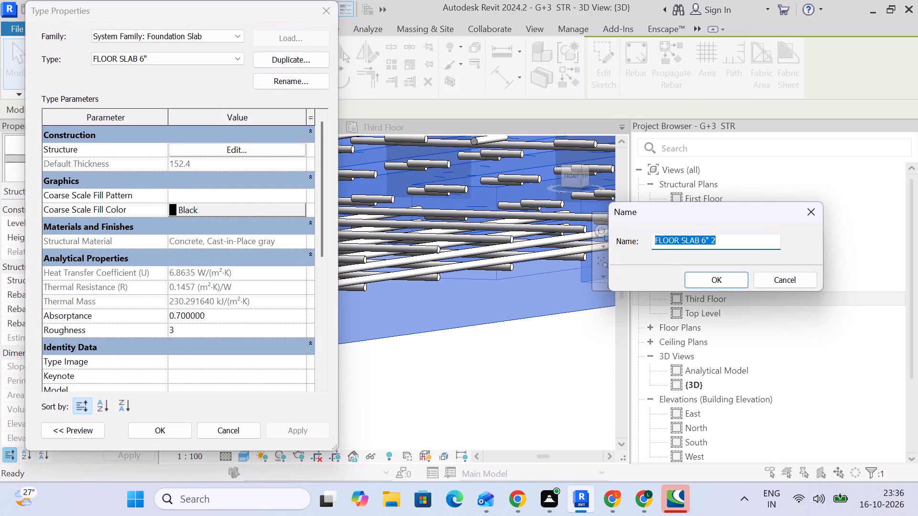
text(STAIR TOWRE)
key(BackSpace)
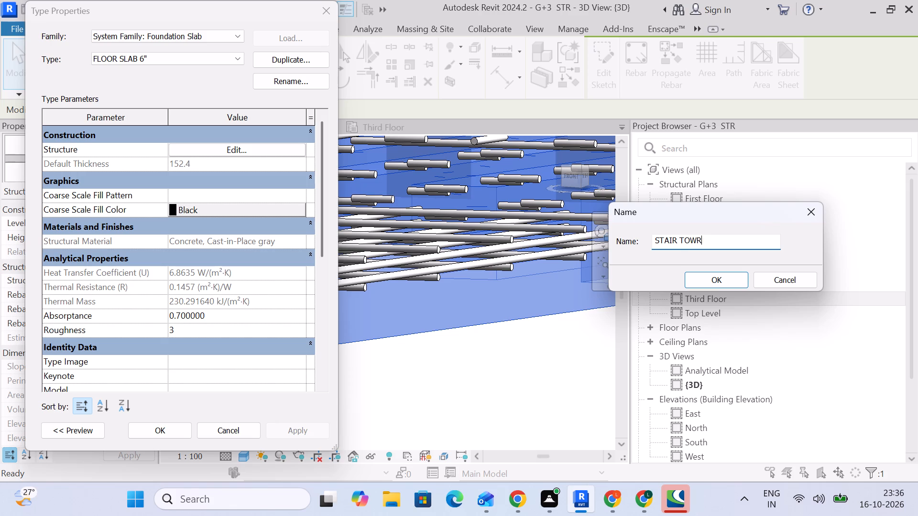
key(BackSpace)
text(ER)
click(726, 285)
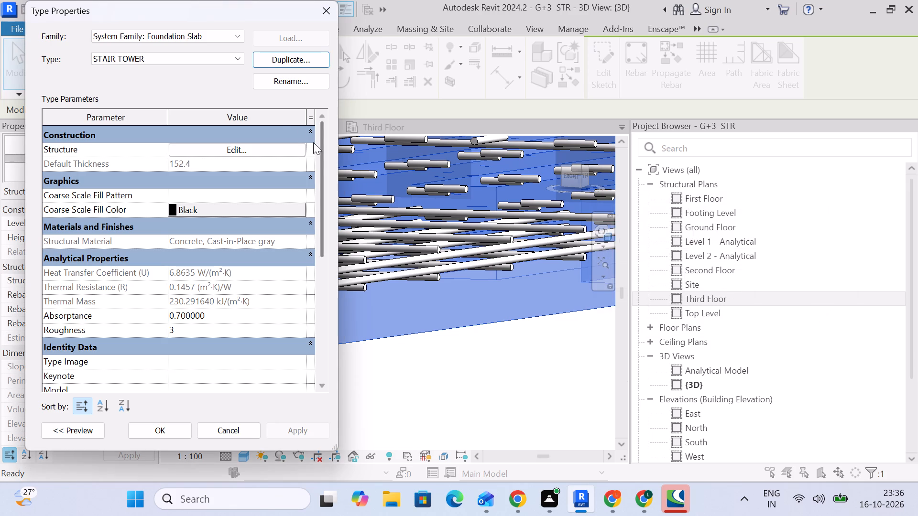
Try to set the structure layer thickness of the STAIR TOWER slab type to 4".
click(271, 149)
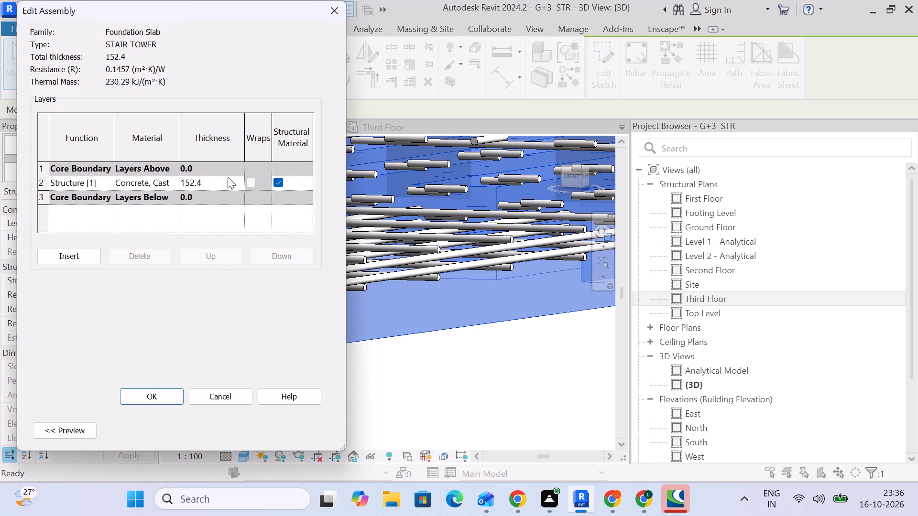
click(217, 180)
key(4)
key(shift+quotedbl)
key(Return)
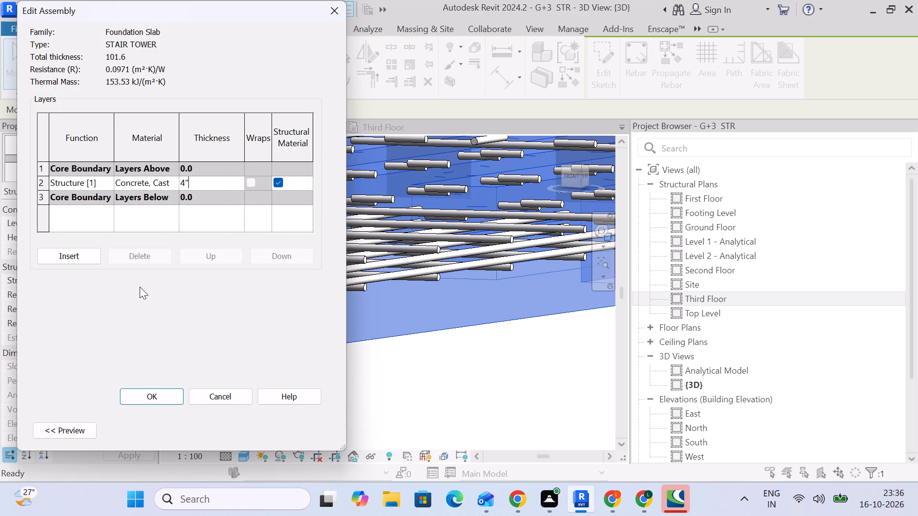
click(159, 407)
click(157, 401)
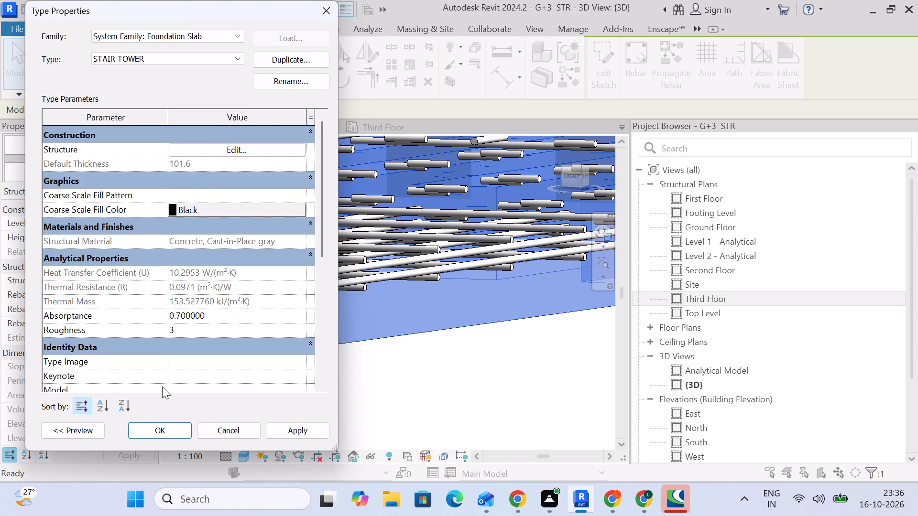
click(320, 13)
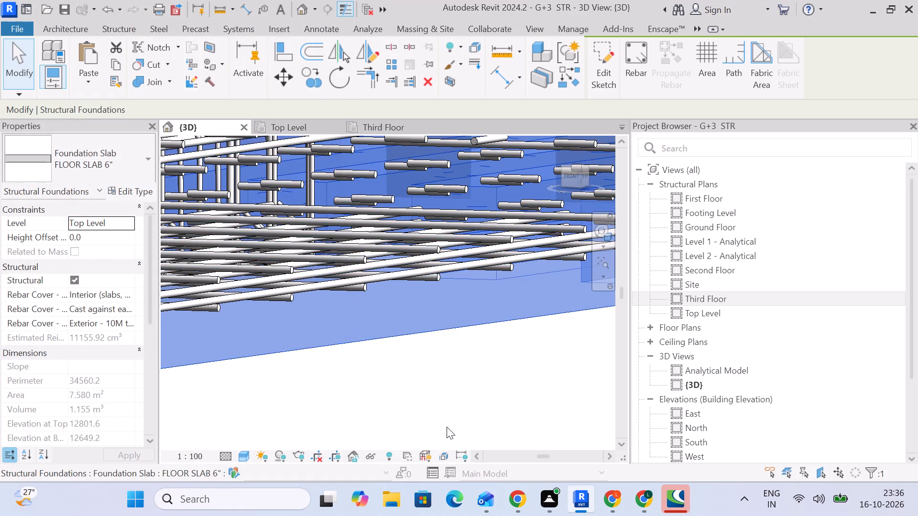
Examine the edge thickness and rebar fit of the top-level slab beside grid 5 around its supporting column.
scroll(450, 411, down, 4)
middle_drag(485, 350, 514, 285)
scroll(483, 333, down, 5)
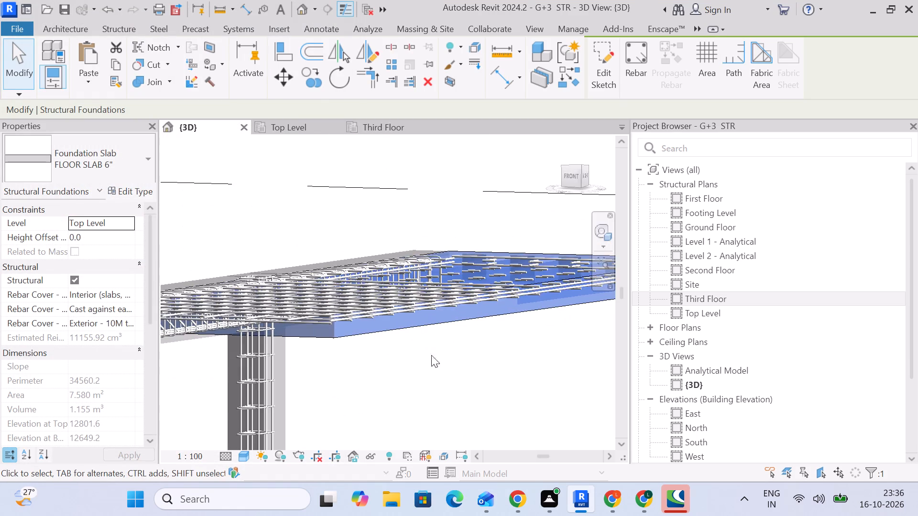
scroll(368, 341, up, 5)
scroll(305, 259, up, 5)
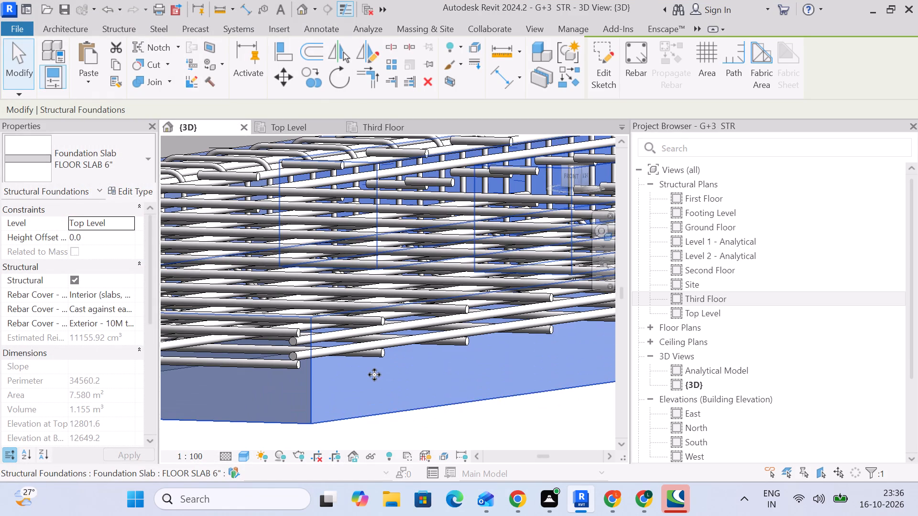
scroll(375, 375, down, 10)
middle_drag(411, 417, 413, 417)
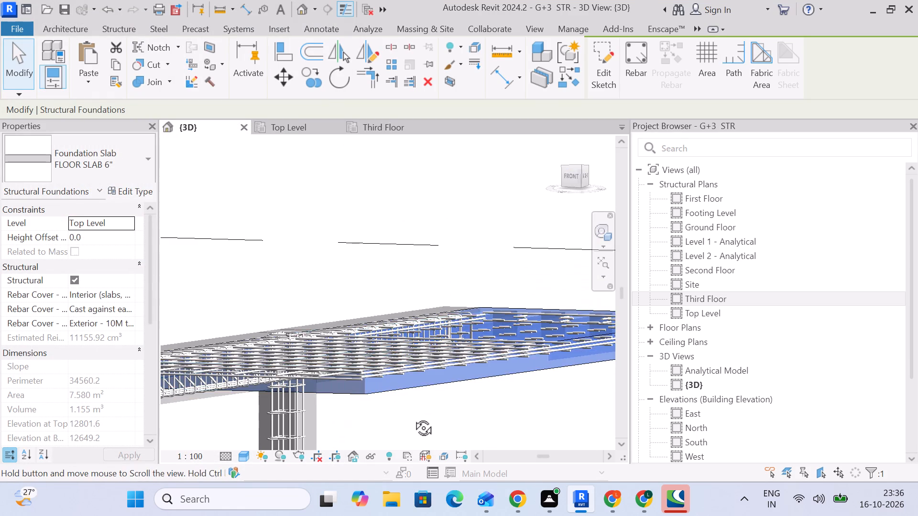
shift+scroll(412, 417, up, 1)
middle_drag(413, 417, 403, 410)
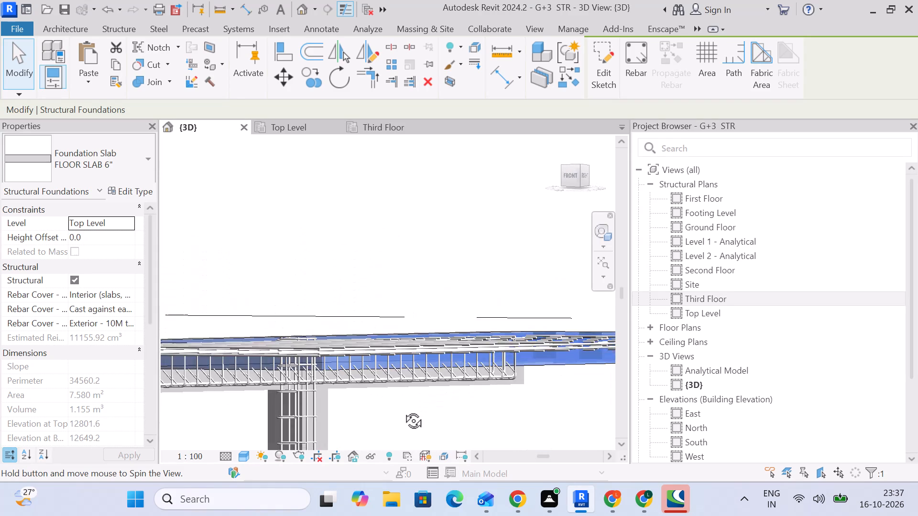
middle_drag(403, 410, 416, 435)
middle_drag(483, 416, 508, 254)
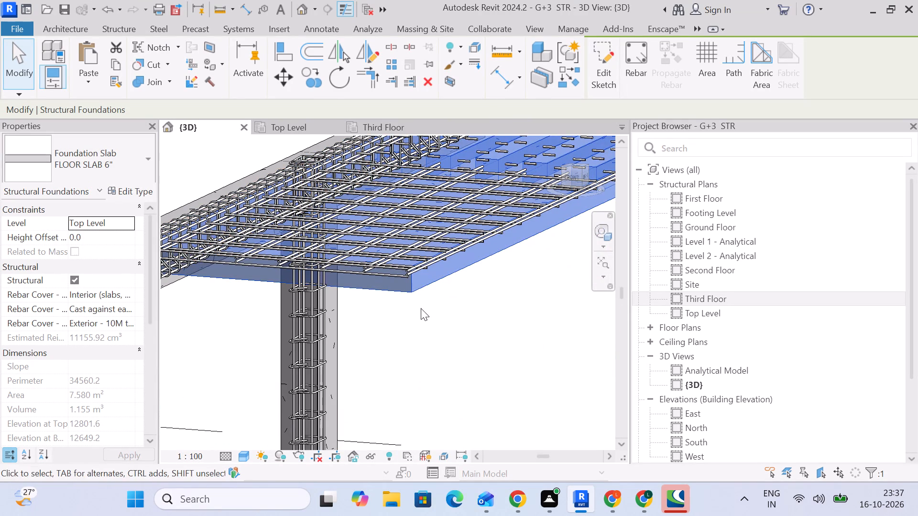
Duplicate the FLOOR SLAB 6" type of the top-level slab beside grid 5 as STAIR TOWER.
click(132, 155)
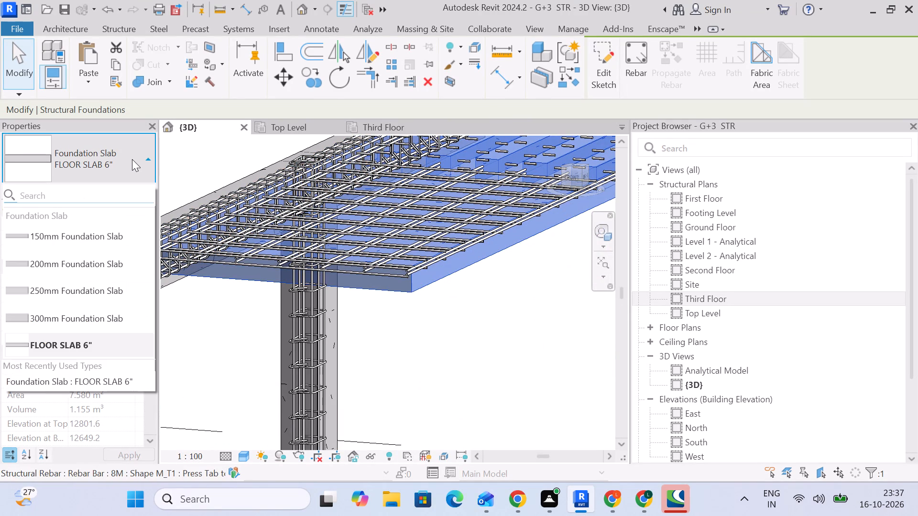
scroll(28, 322, down, 5)
scroll(29, 322, up, 8)
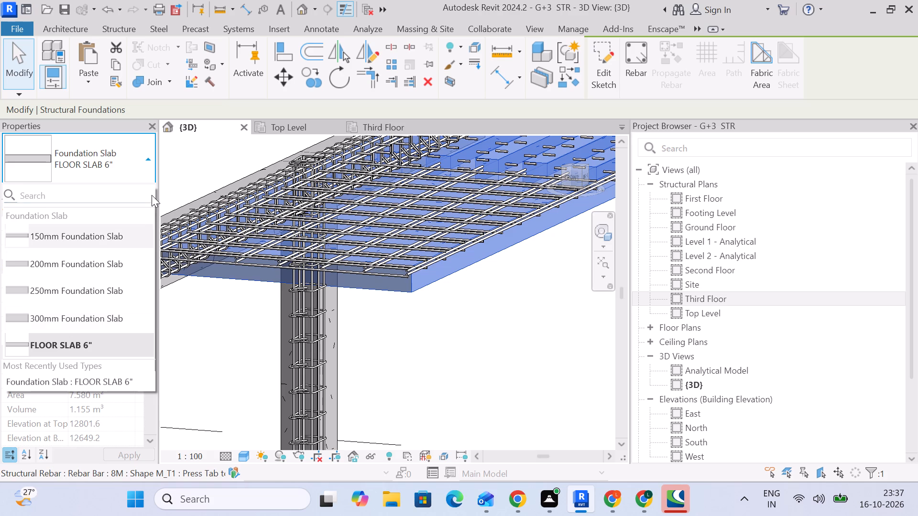
click(143, 155)
click(143, 191)
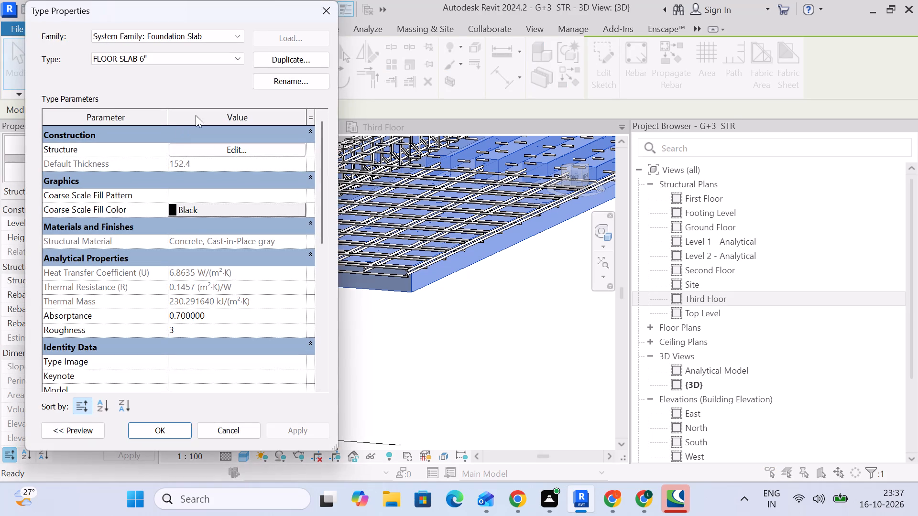
click(274, 58)
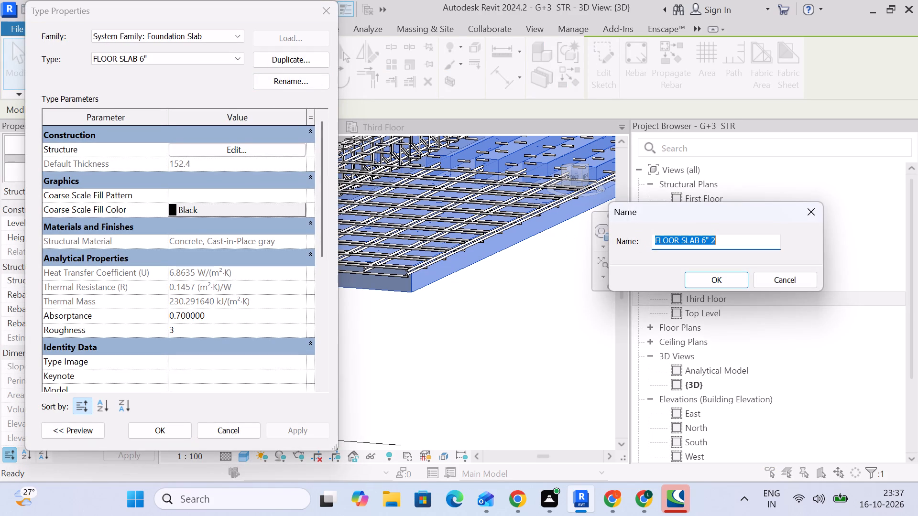
text(STAIR TOWRE)
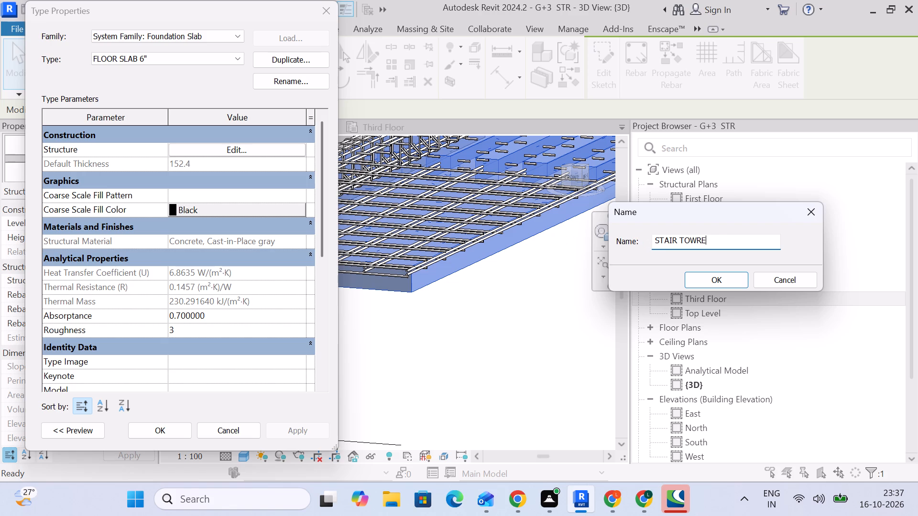
key(BackSpace)
key(BackSpace)
text(ER)
key(Return)
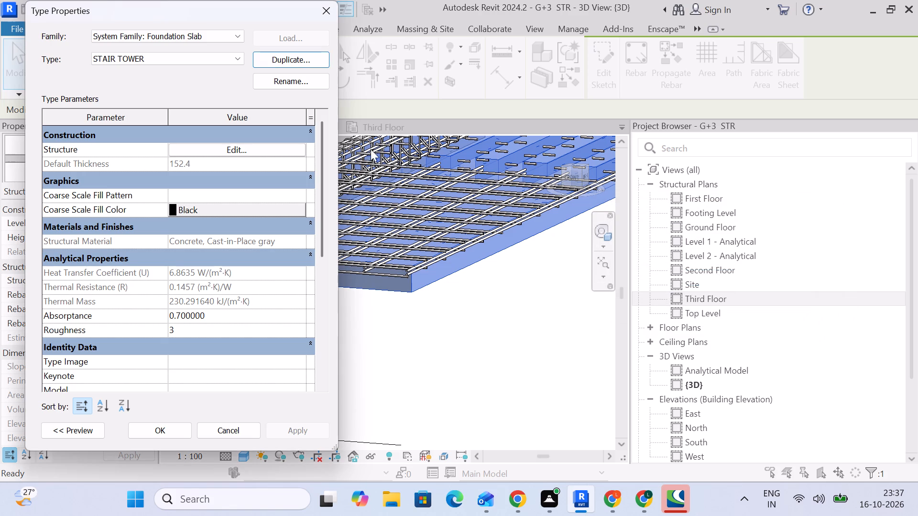
Set the structure layer thickness of the STAIR TOWER foundation slab type to 4".
click(286, 142)
click(232, 140)
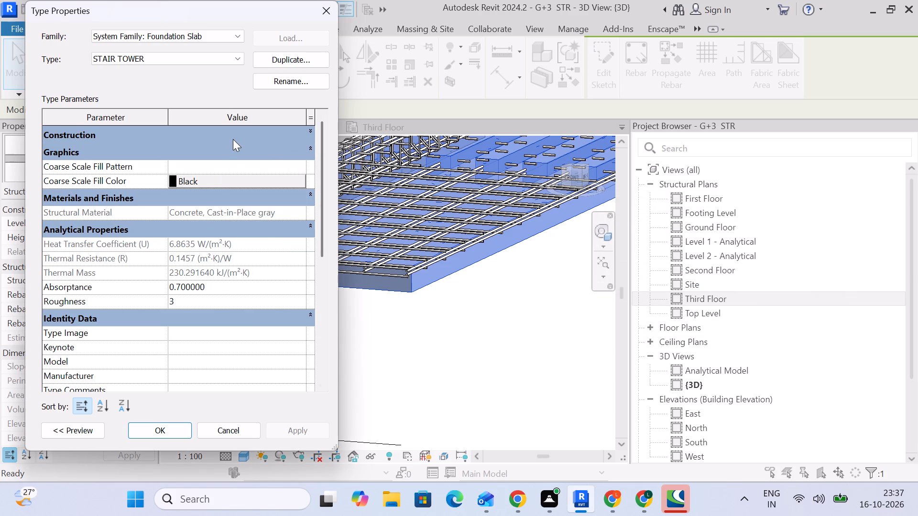
click(245, 153)
click(215, 186)
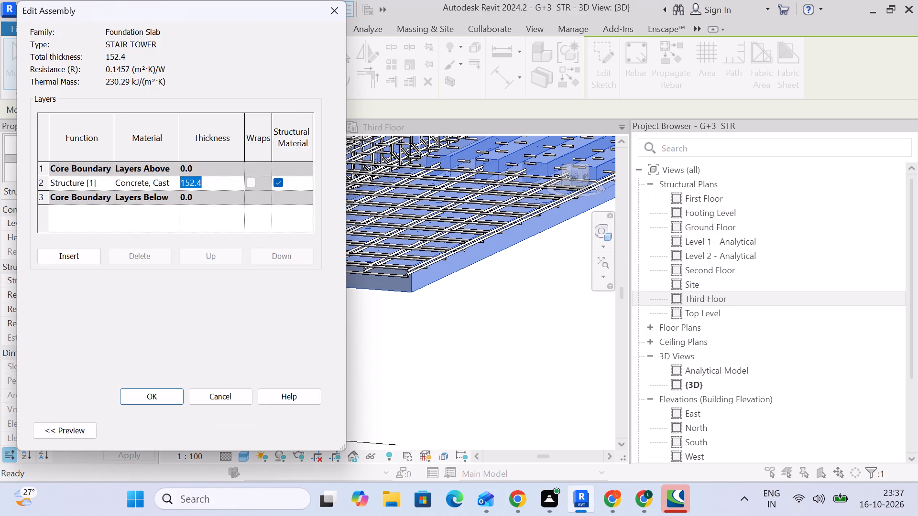
key(4)
key(shift+quotedbl)
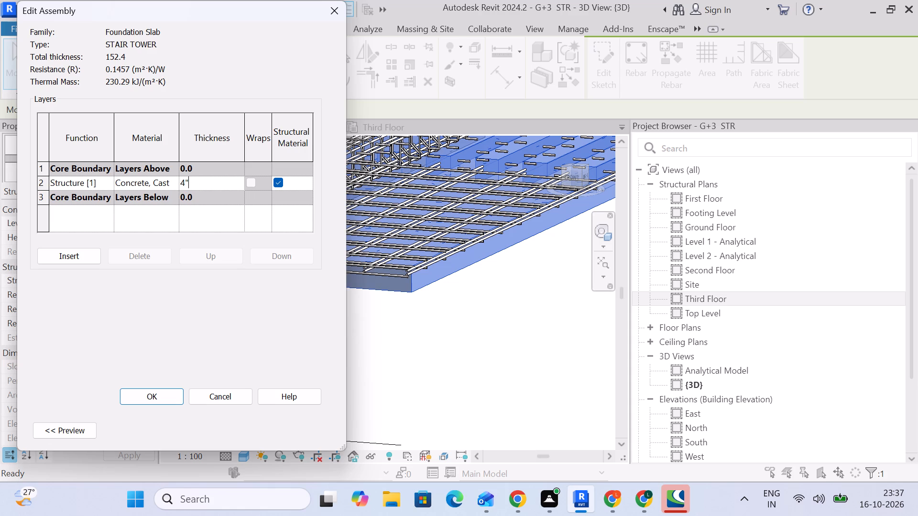
key(Return)
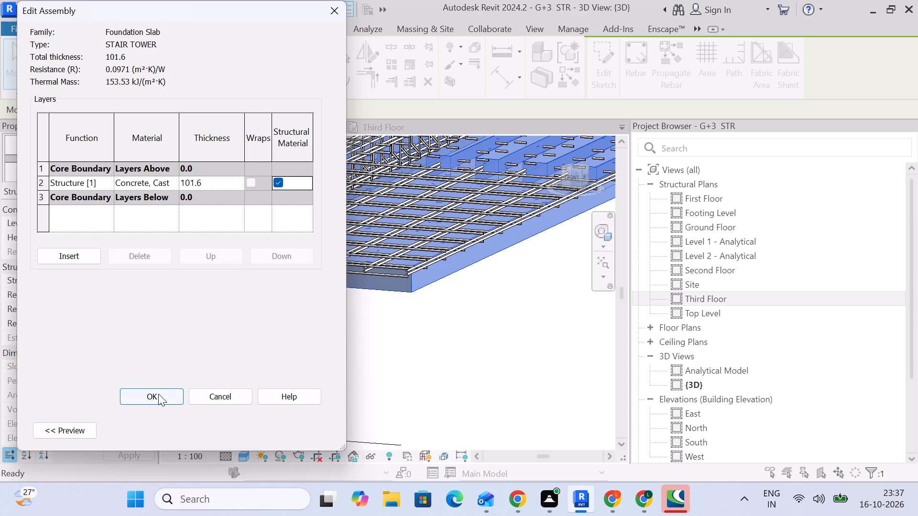
click(158, 394)
click(280, 430)
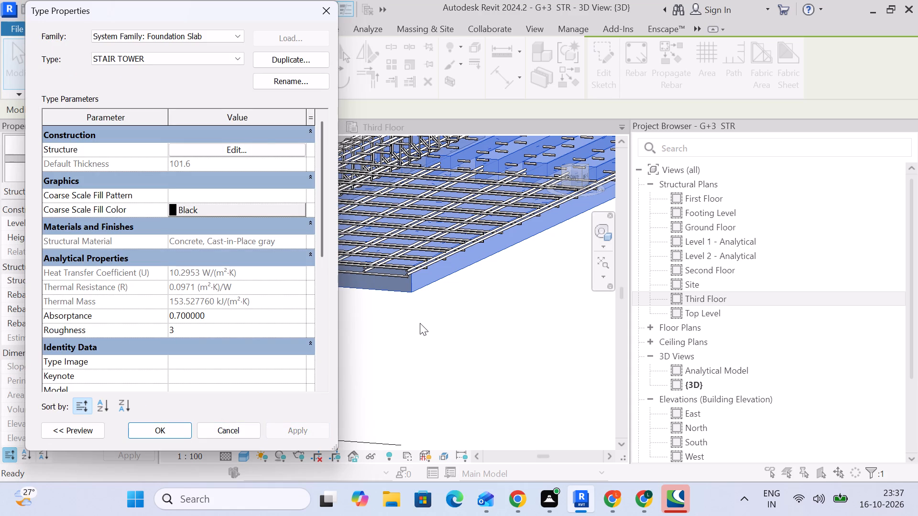
click(163, 429)
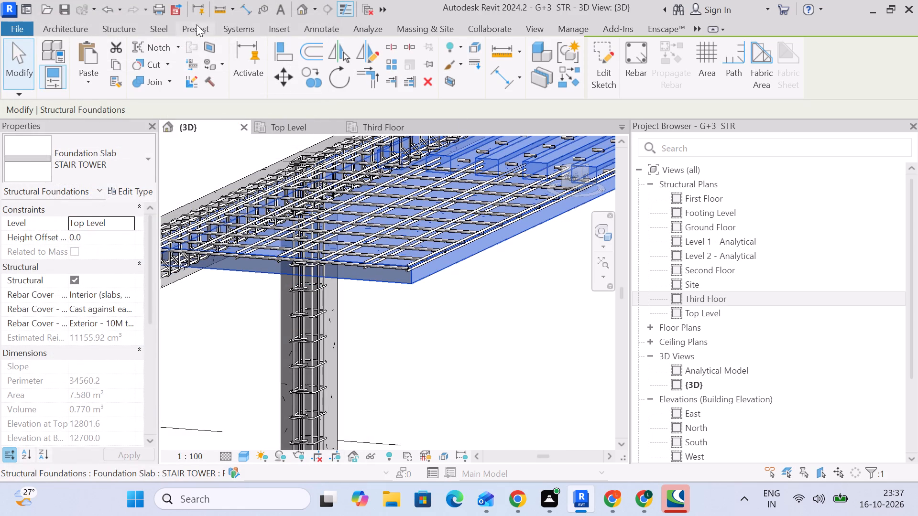
Add a rebar cover setting named STAIR TOWER COVER with a 15 mm cover.
click(130, 27)
click(490, 61)
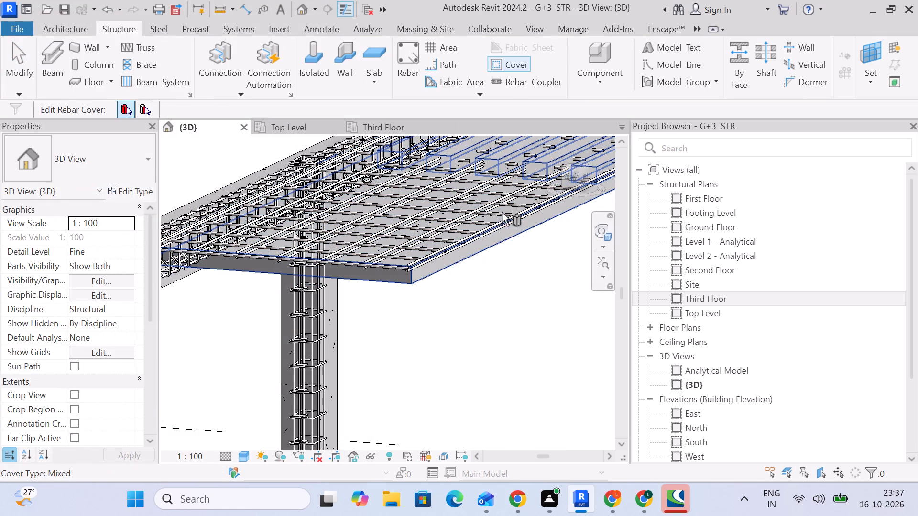
click(489, 248)
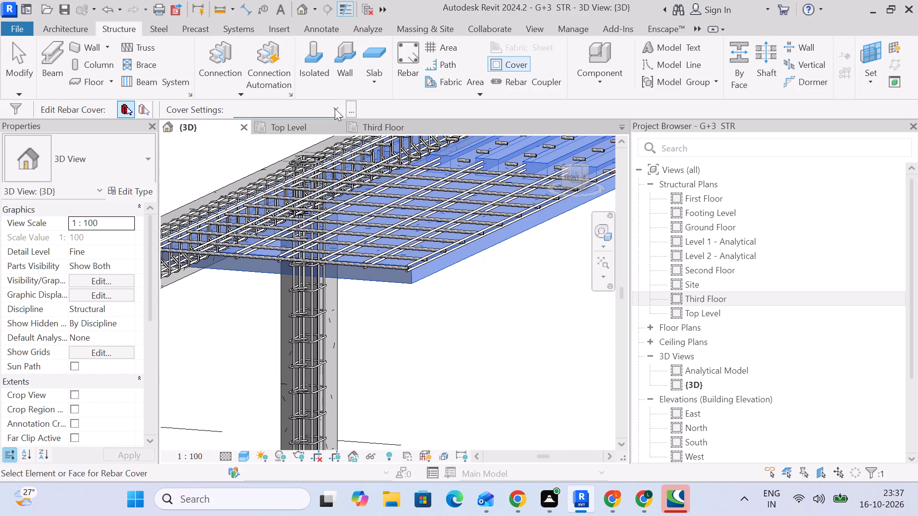
click(335, 108)
scroll(348, 184, down, 4)
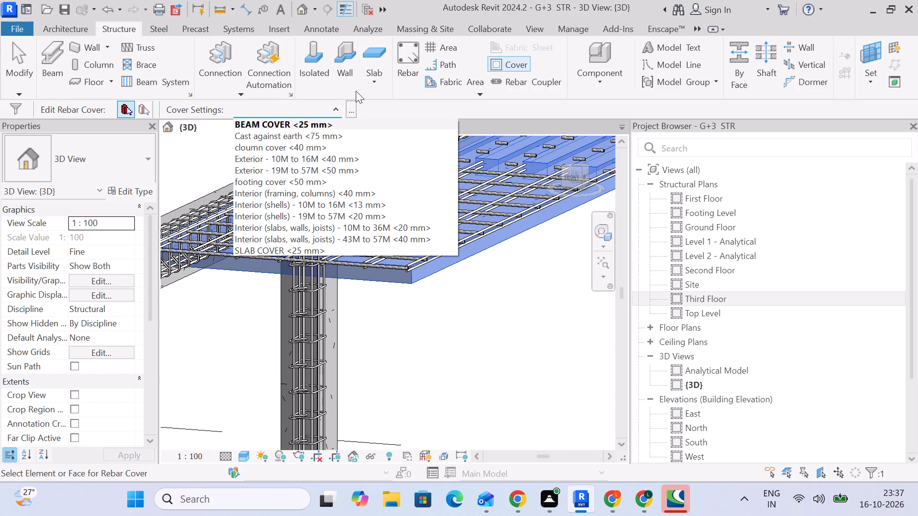
click(351, 114)
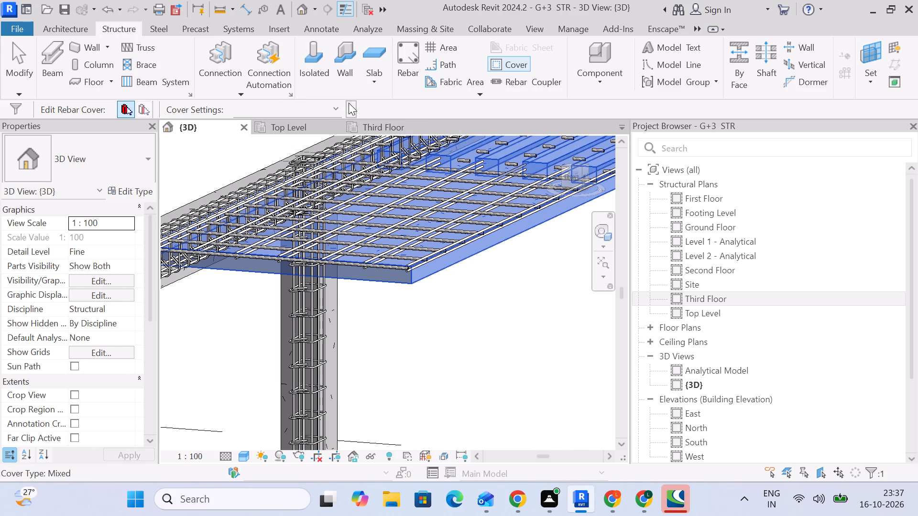
click(349, 103)
click(629, 206)
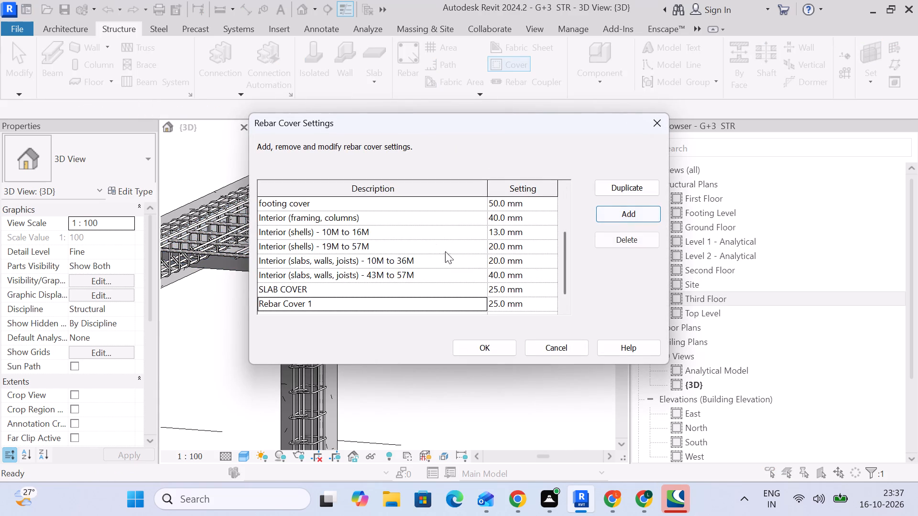
scroll(432, 241, down, 5)
click(461, 289)
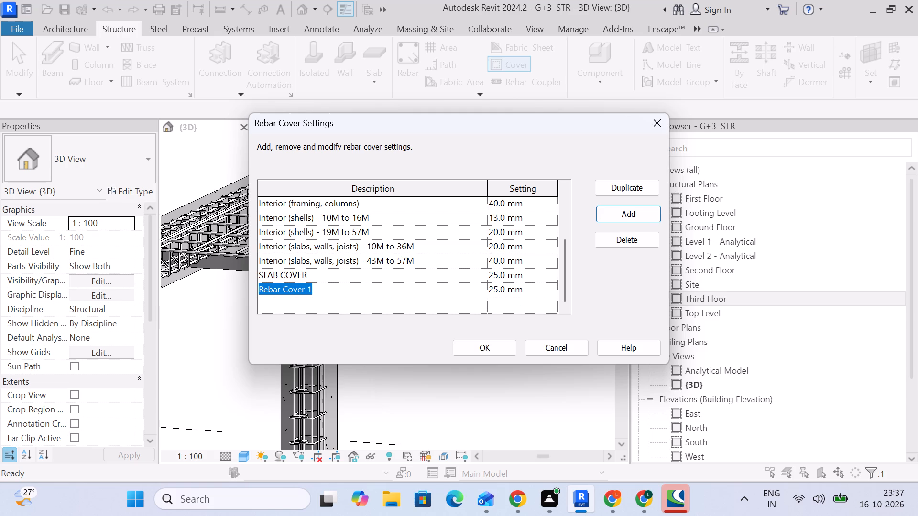
text(SA)
key(BackSpace)
text(TAU)
key(BackSpace)
text(IR TOWER)
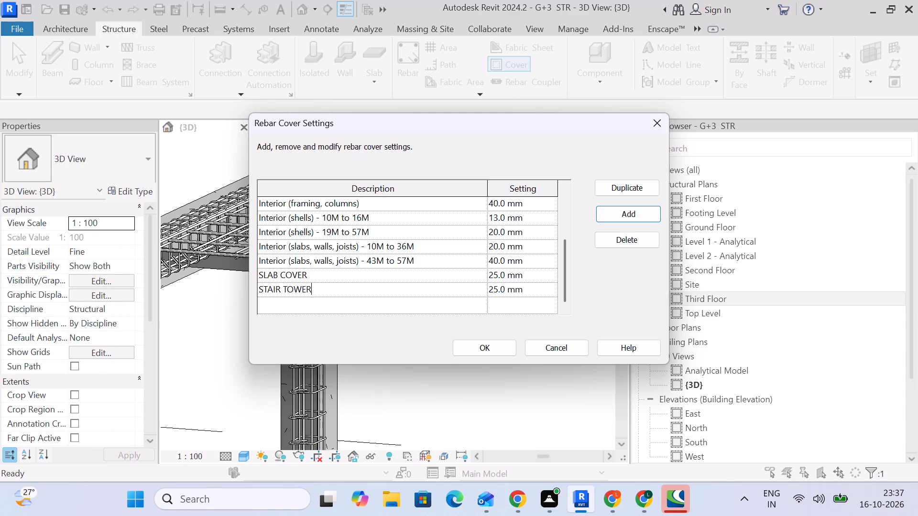
key(space)
text(COVER)
click(535, 285)
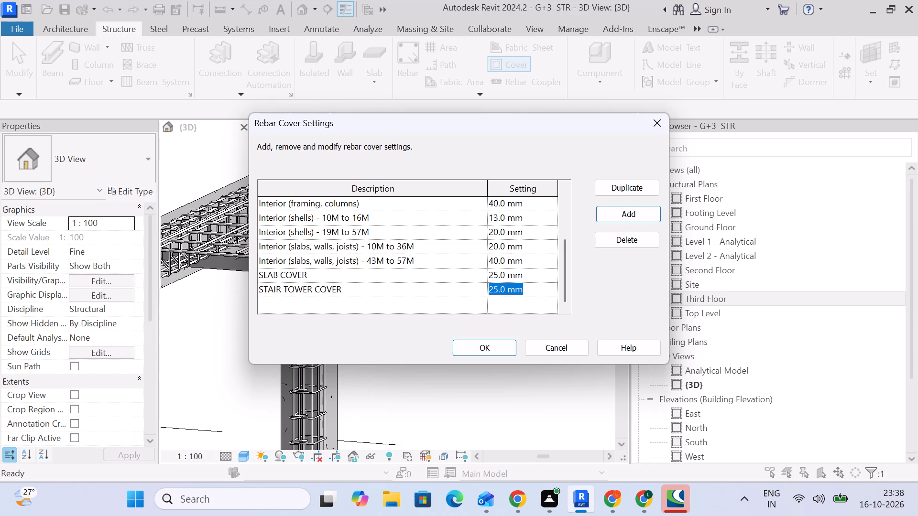
text(15)
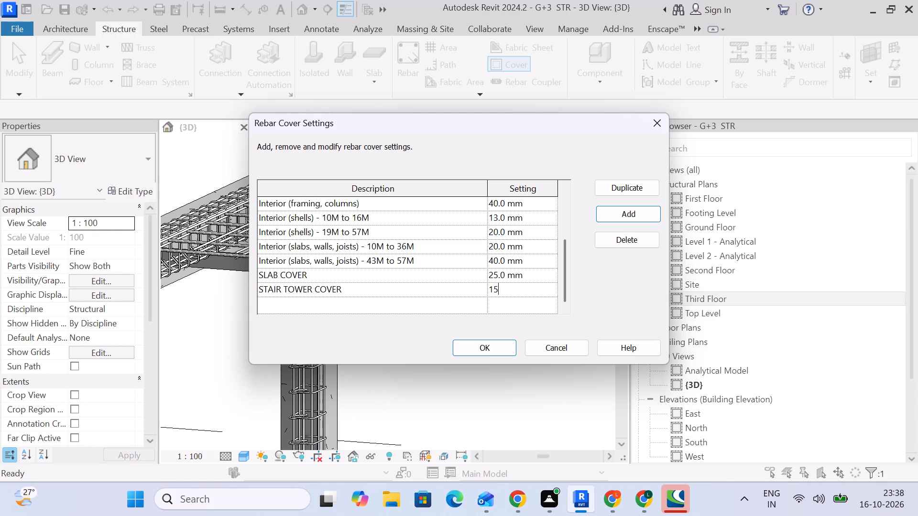
key(Return)
click(479, 354)
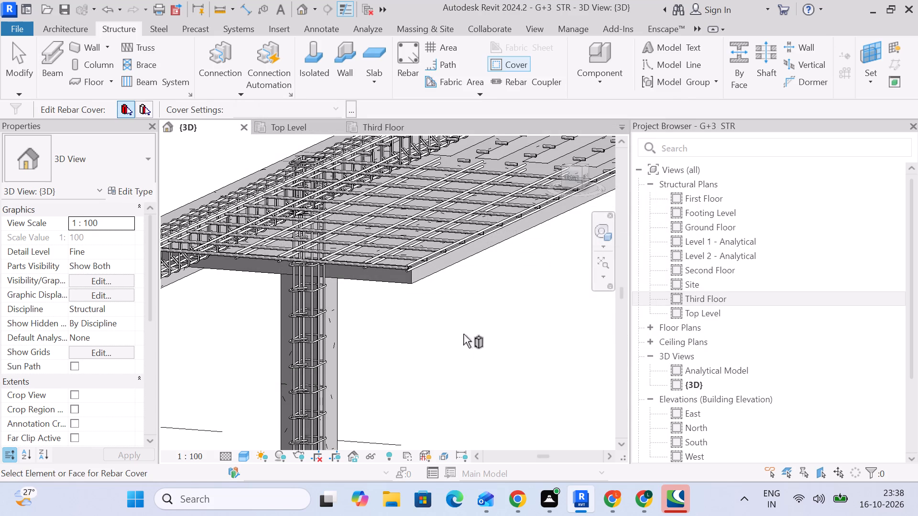
Change the STAIR TOWER COVER rebar cover setting to 20 mm.
scroll(425, 273, up, 5)
scroll(387, 251, up, 4)
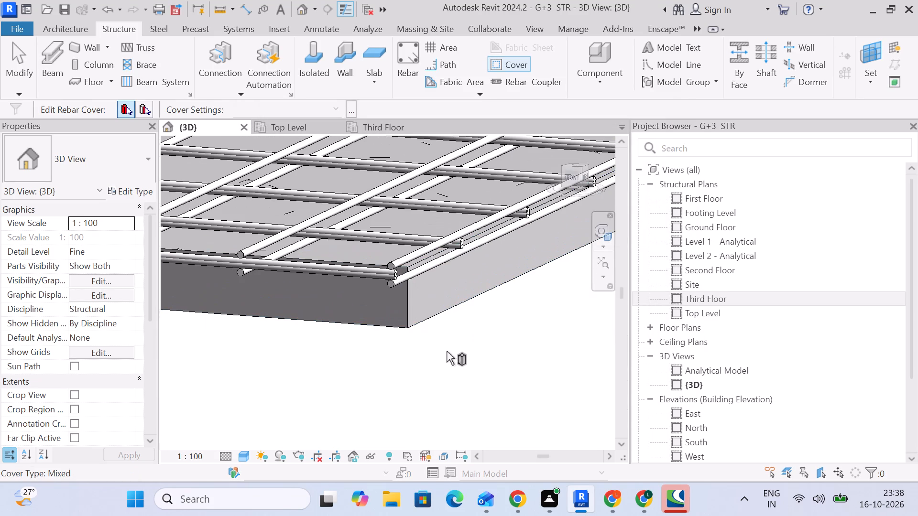
click(480, 390)
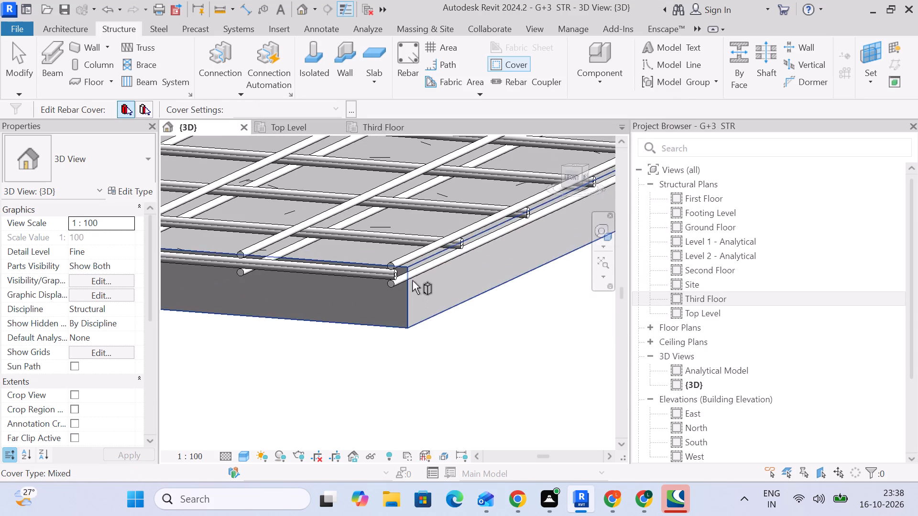
scroll(412, 280, up, 5)
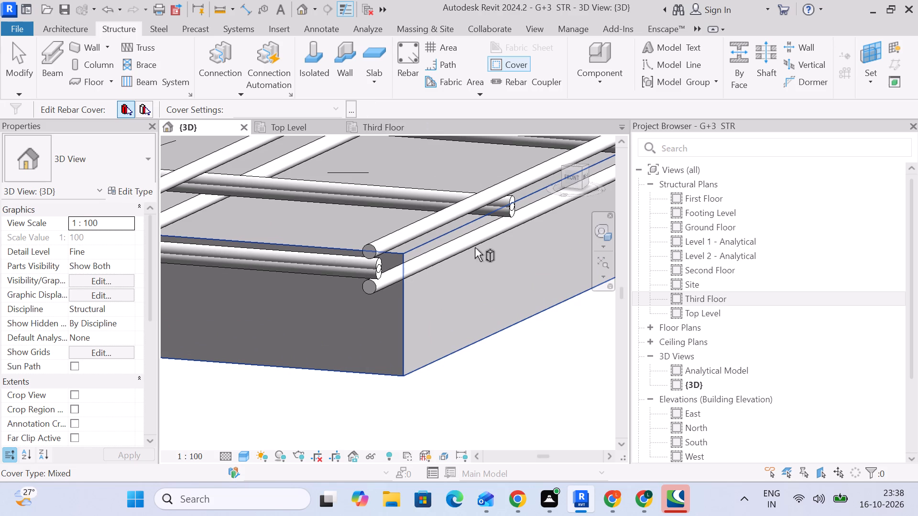
click(487, 272)
click(330, 105)
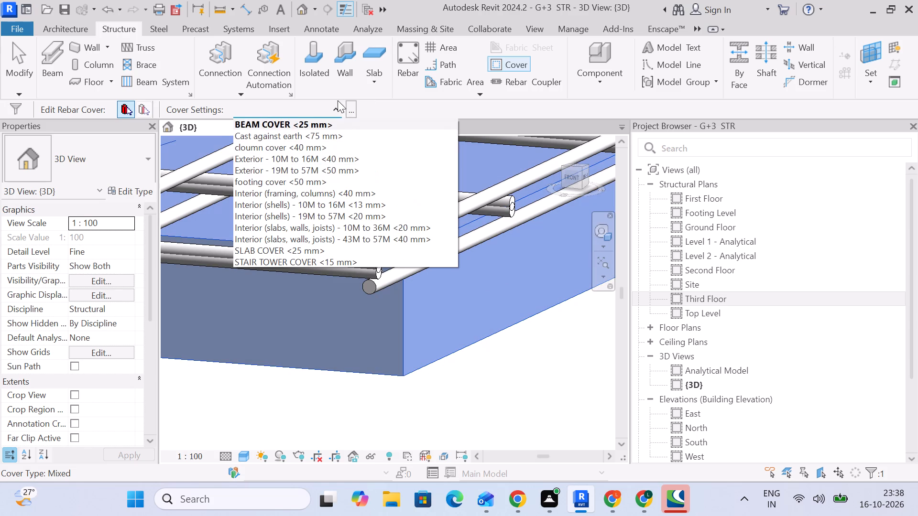
click(352, 111)
click(351, 112)
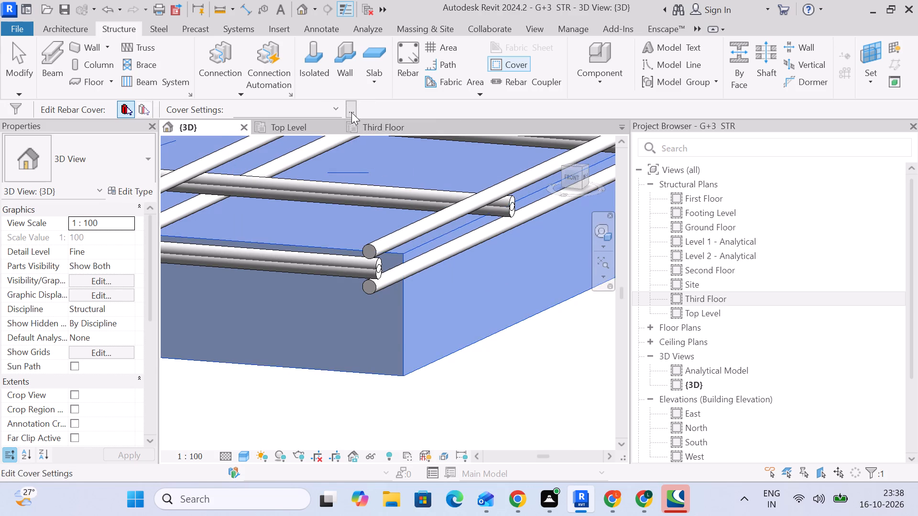
scroll(425, 247, down, 5)
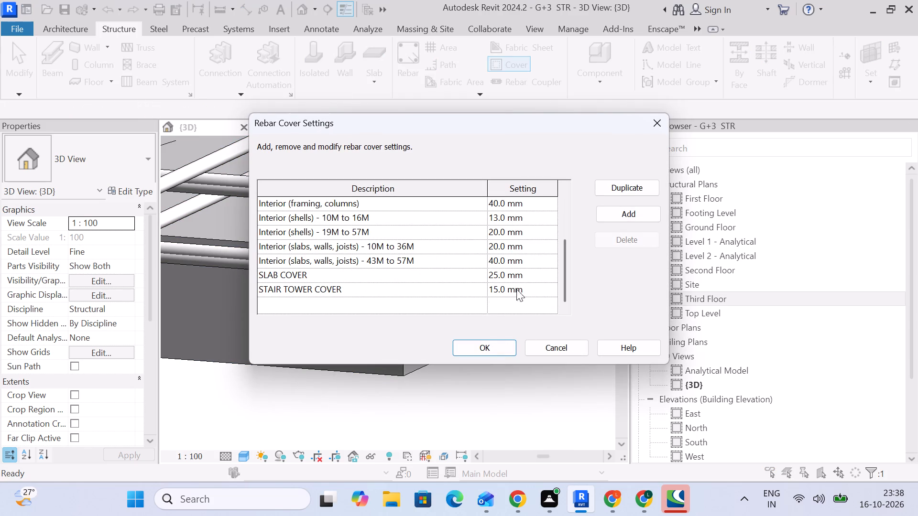
click(535, 292)
text(20)
key(Return)
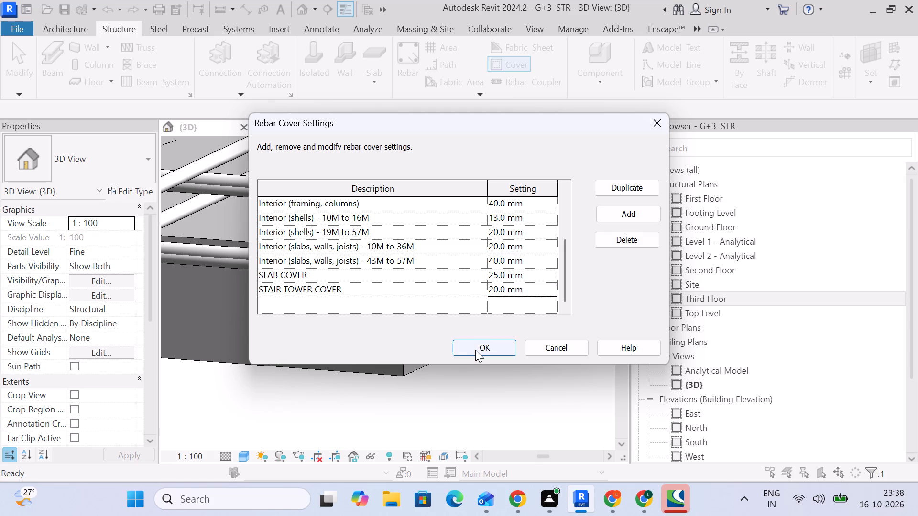
click(475, 350)
Apply the STAIR TOWER COVER rebar cover to the whole top-level slab beside grid 5.
scroll(512, 387, down, 4)
middle_drag(511, 387, 477, 349)
click(336, 113)
click(332, 109)
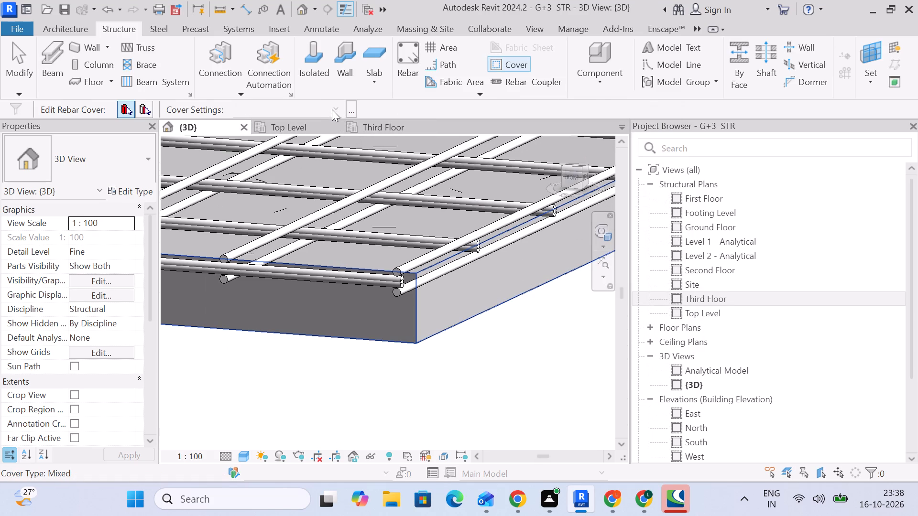
double_click(333, 104)
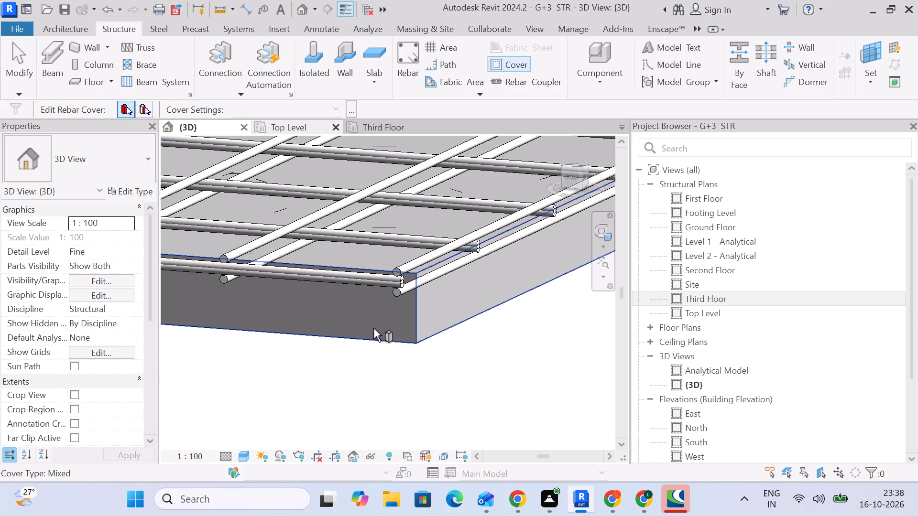
click(381, 330)
click(322, 100)
click(327, 109)
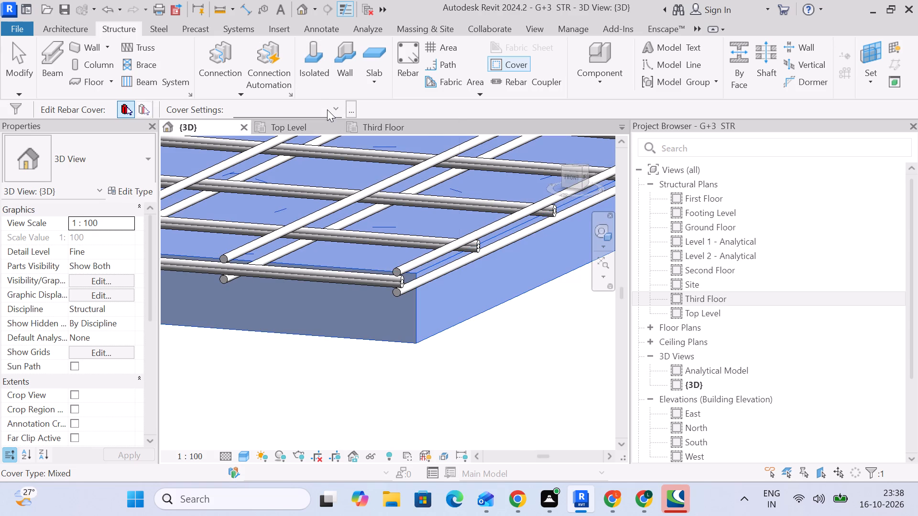
click(312, 257)
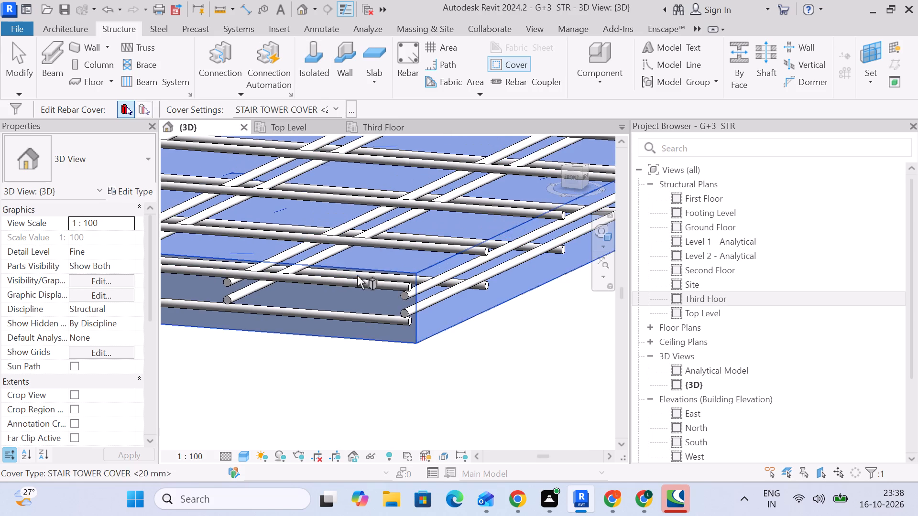
click(498, 347)
Examine the rebar fit in the stair tower slab and its beams and columns from several sides.
scroll(498, 348, down, 5)
middle_drag(491, 345, 442, 328)
scroll(441, 324, up, 1)
scroll(441, 322, down, 6)
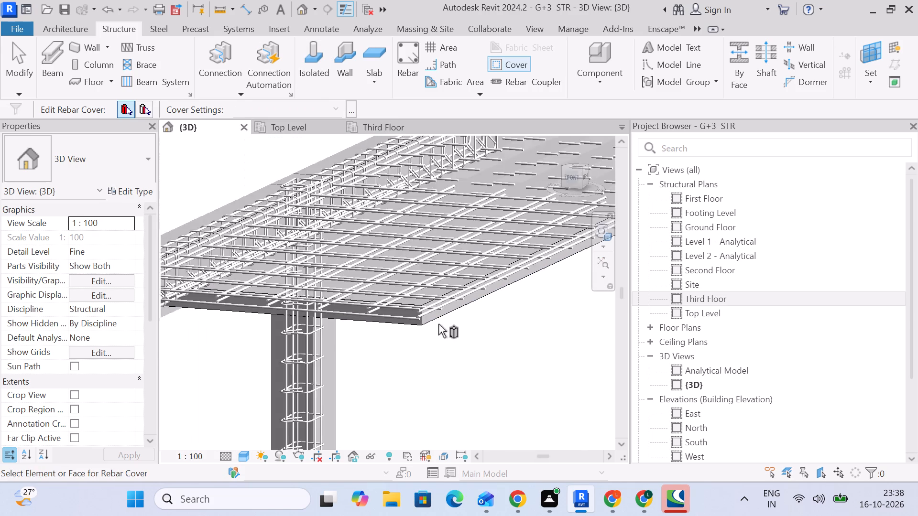
middle_drag(456, 342, 411, 319)
scroll(425, 329, down, 4)
middle_drag(426, 336, 390, 315)
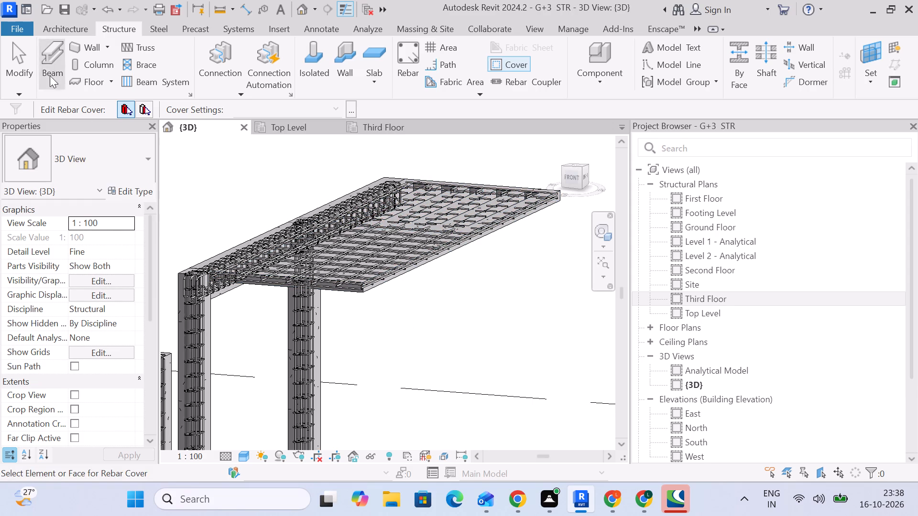
click(18, 55)
scroll(329, 311, down, 4)
middle_drag(356, 321, 359, 294)
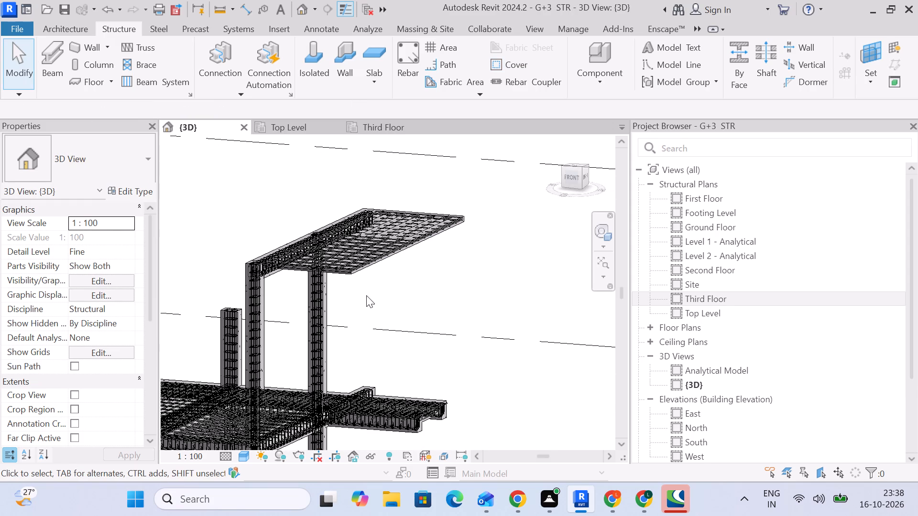
middle_drag(416, 286, 437, 342)
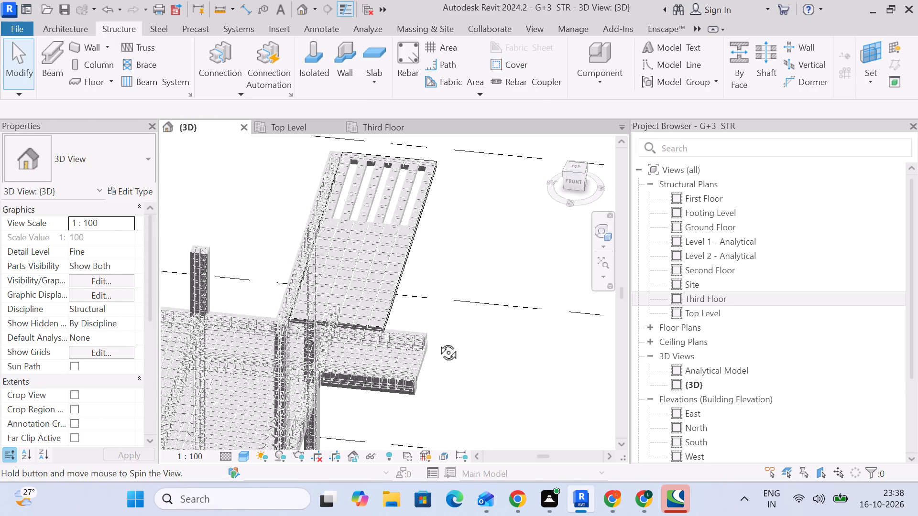
middle_drag(437, 342, 368, 324)
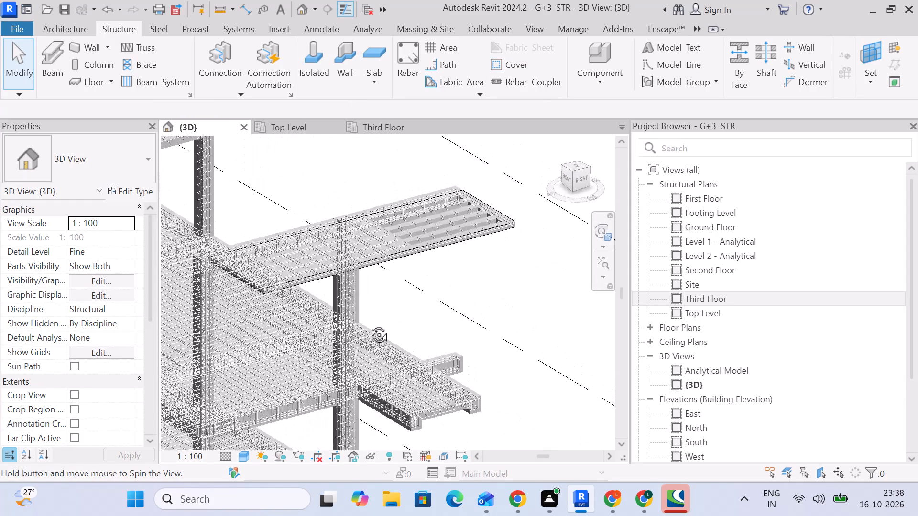
Save the G+3 STR project.
middle_drag(368, 324, 374, 324)
key(ctrl+s)
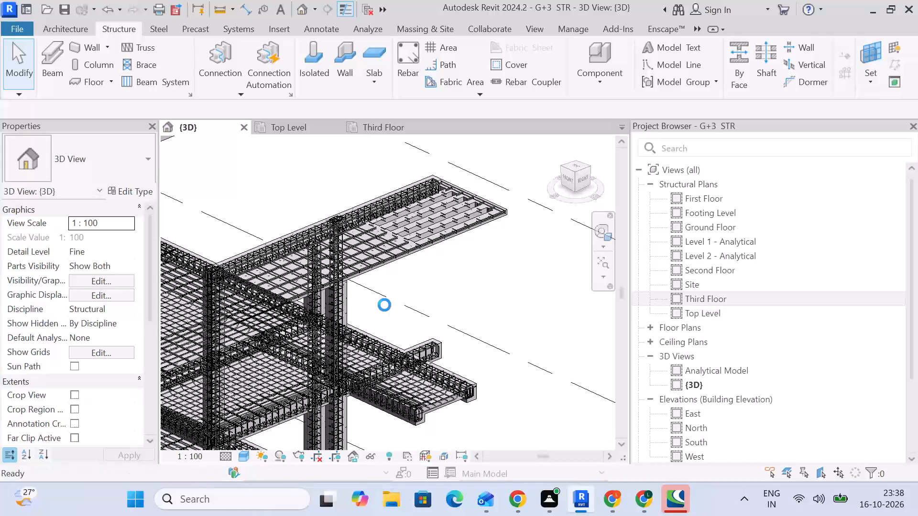
Examine the whole reinforced frame from footings to top level from several sides in the 3D view.
scroll(461, 284, down, 4)
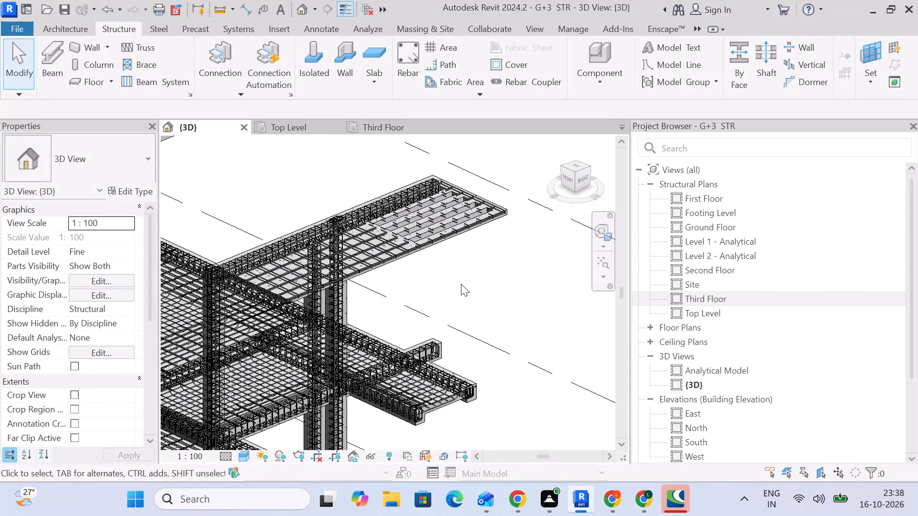
scroll(464, 286, down, 4)
middle_drag(519, 372, 499, 276)
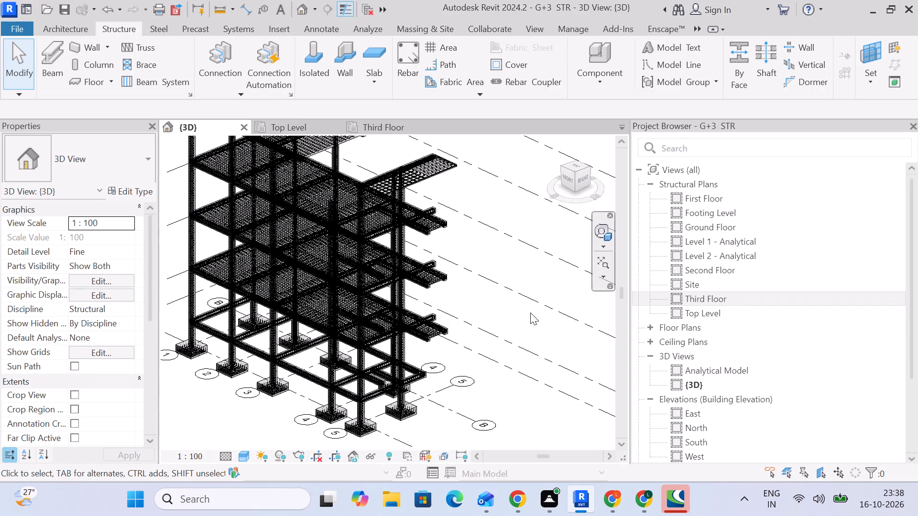
scroll(505, 324, down, 2)
middle_drag(503, 326, 488, 331)
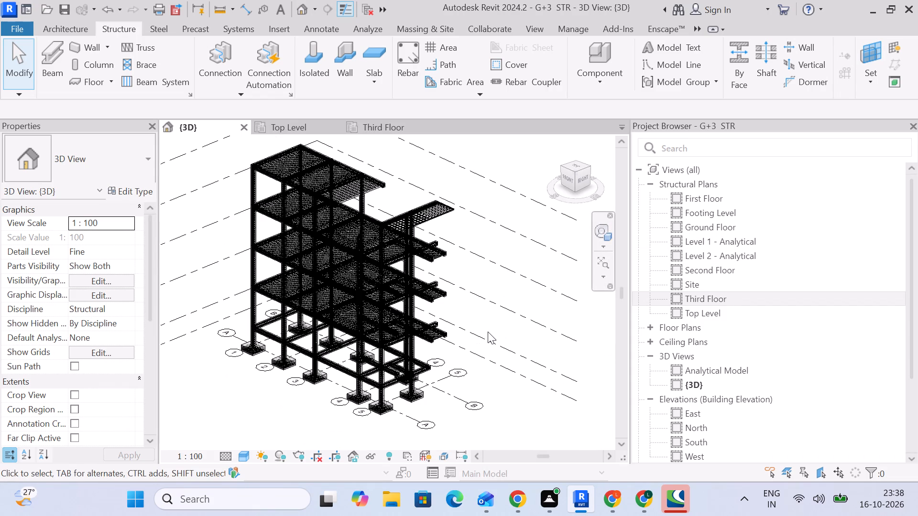
shift+middle_drag(490, 328, 344, 264)
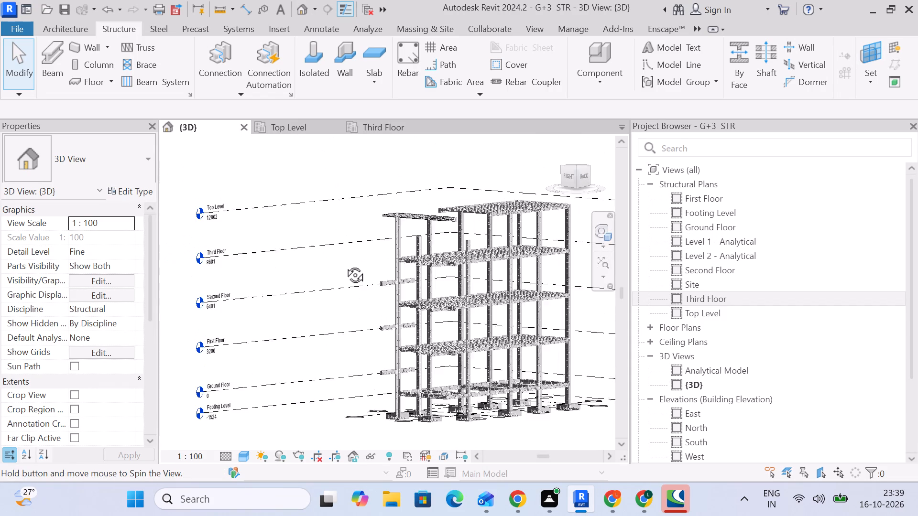
shift+middle_drag(344, 264, 478, 390)
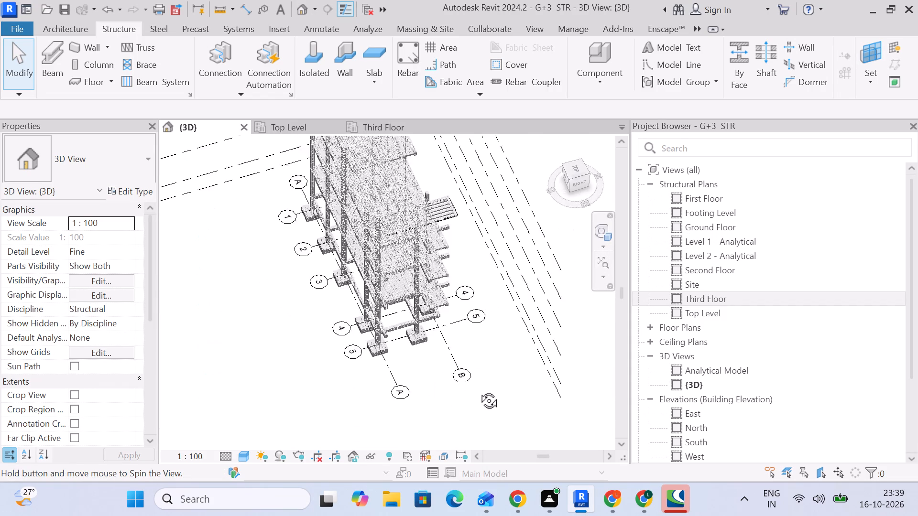
shift+middle_drag(478, 390, 516, 369)
scroll(518, 360, up, 2)
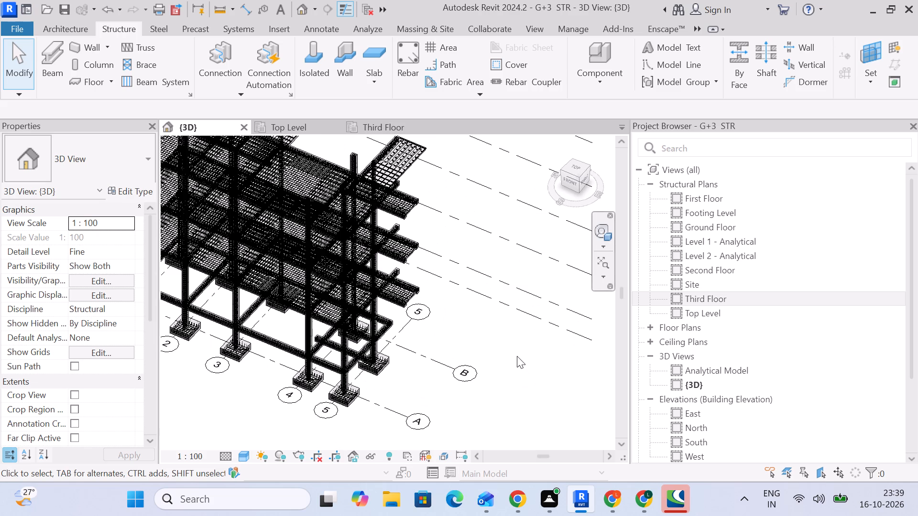
Save the G+3 STR project again.
key(ctrl+s)
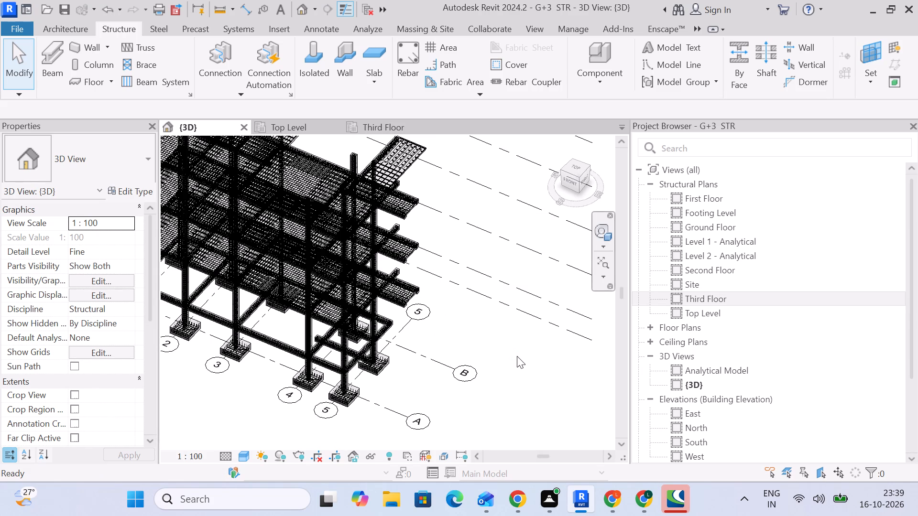
Widen the 3D view area and frame the whole reinforced building in it with its levels and grids.
scroll(515, 355, down, 2)
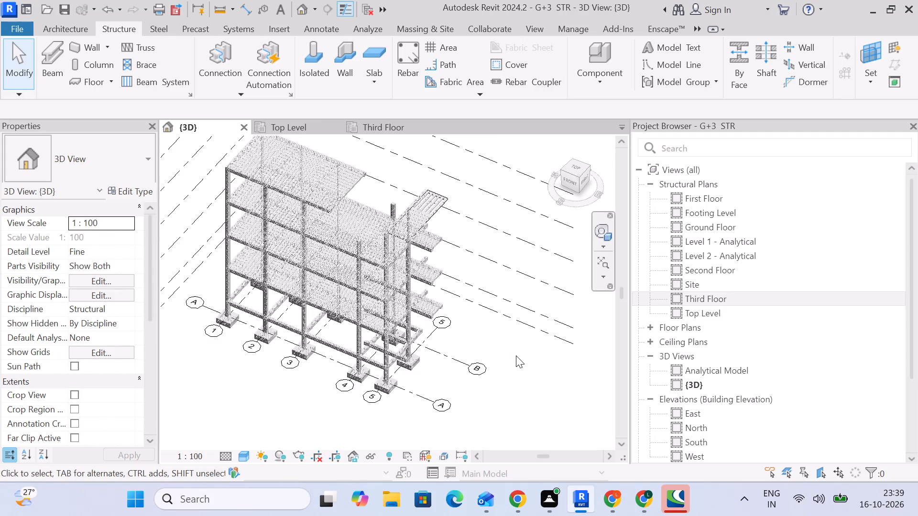
shift+middle_drag(516, 356, 500, 311)
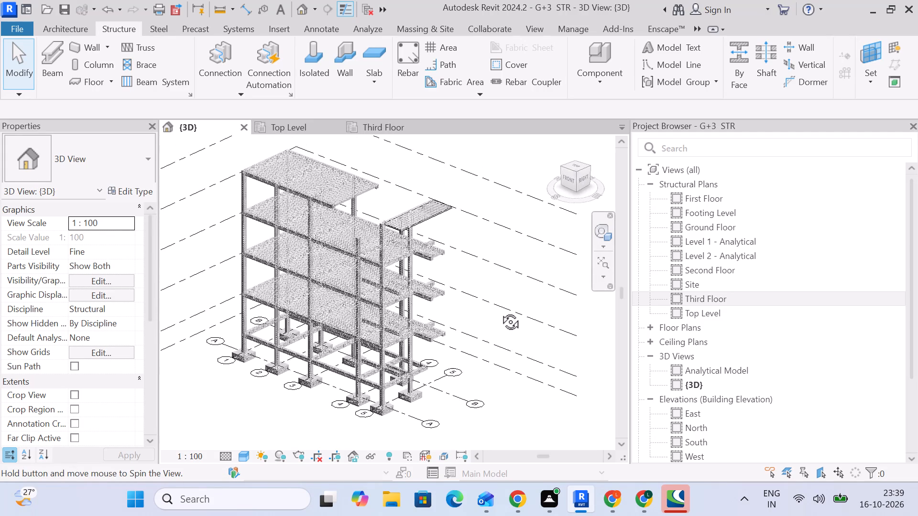
shift+middle_drag(500, 311, 498, 306)
scroll(438, 287, up, 3)
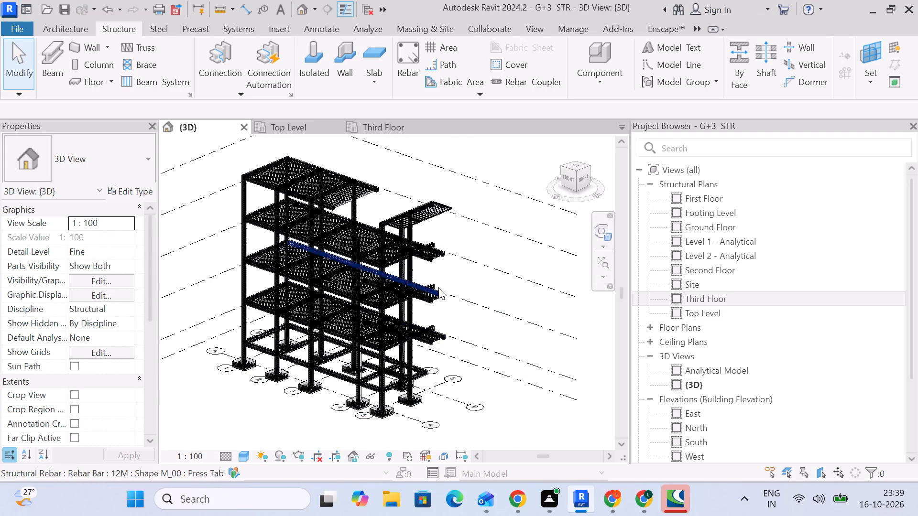
scroll(438, 287, up, 2)
middle_drag(500, 266, 612, 267)
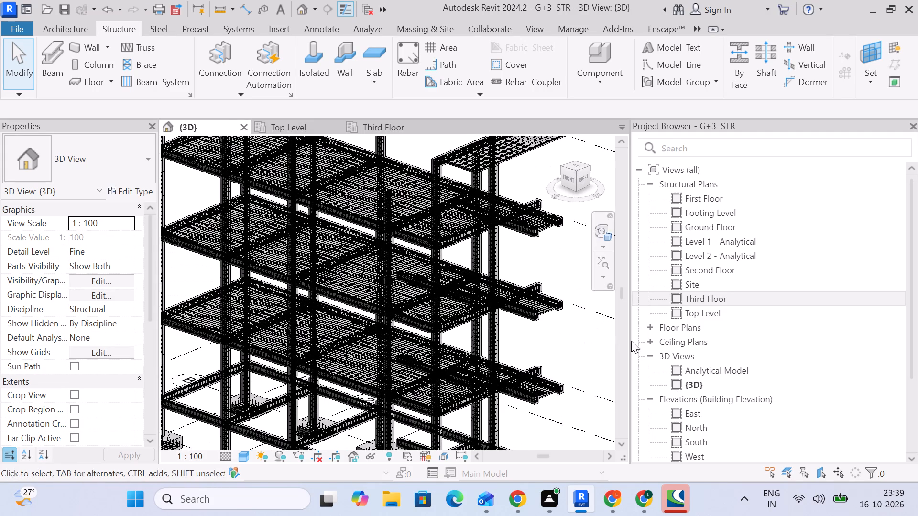
drag(630, 328, 748, 329)
scroll(600, 336, down, 4)
middle_drag(600, 336, 653, 295)
scroll(653, 295, up, 1)
middle_drag(650, 297, 637, 322)
scroll(637, 322, up, 1)
scroll(636, 322, down, 2)
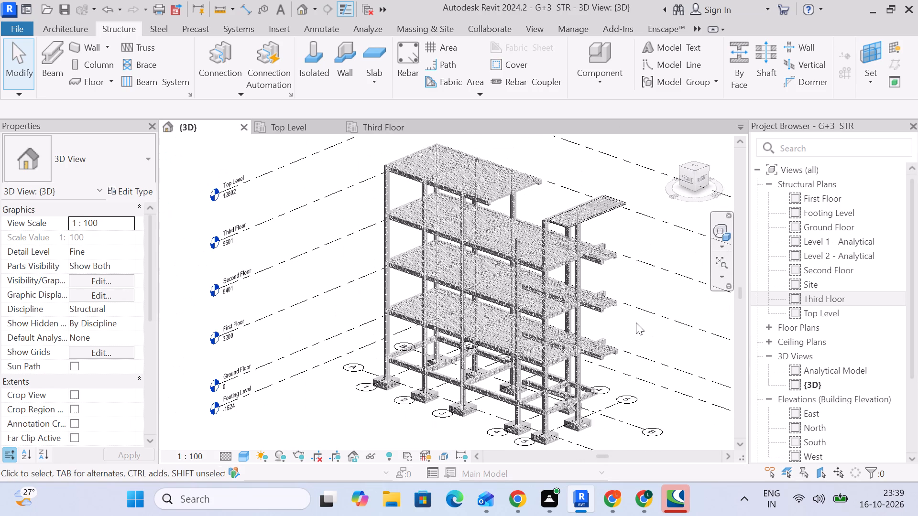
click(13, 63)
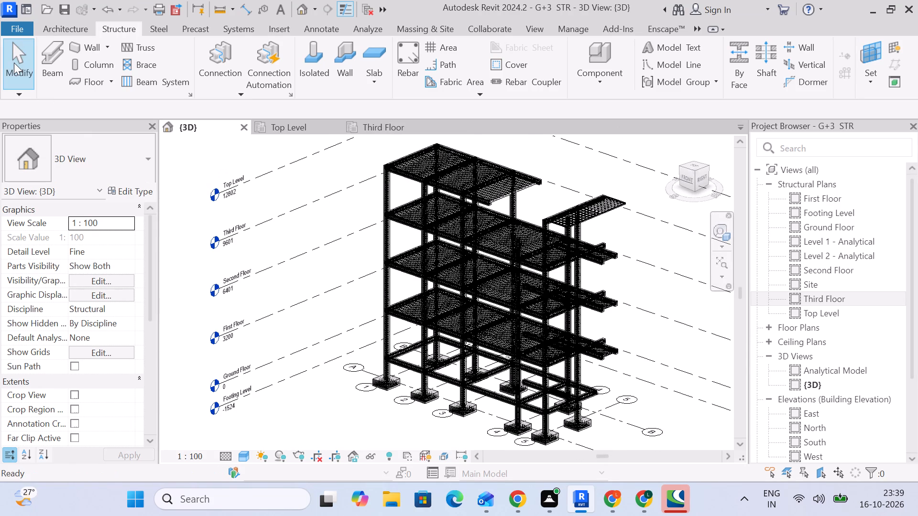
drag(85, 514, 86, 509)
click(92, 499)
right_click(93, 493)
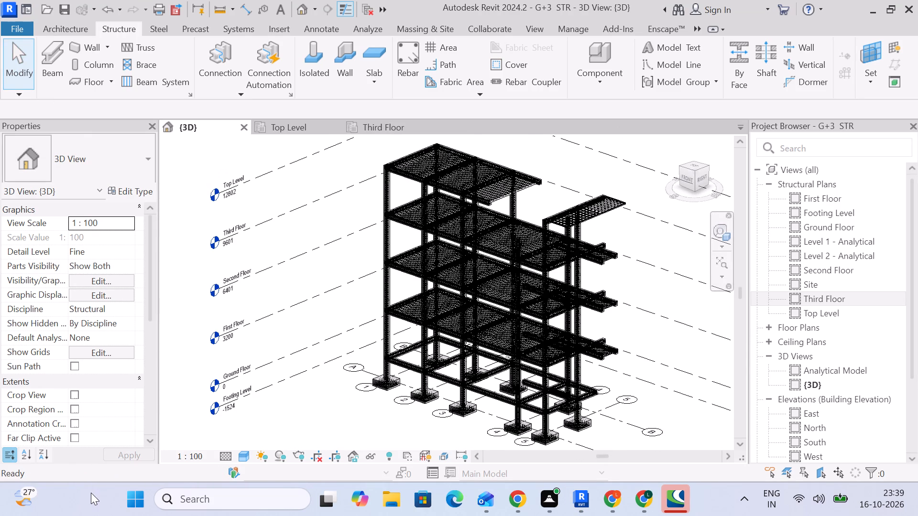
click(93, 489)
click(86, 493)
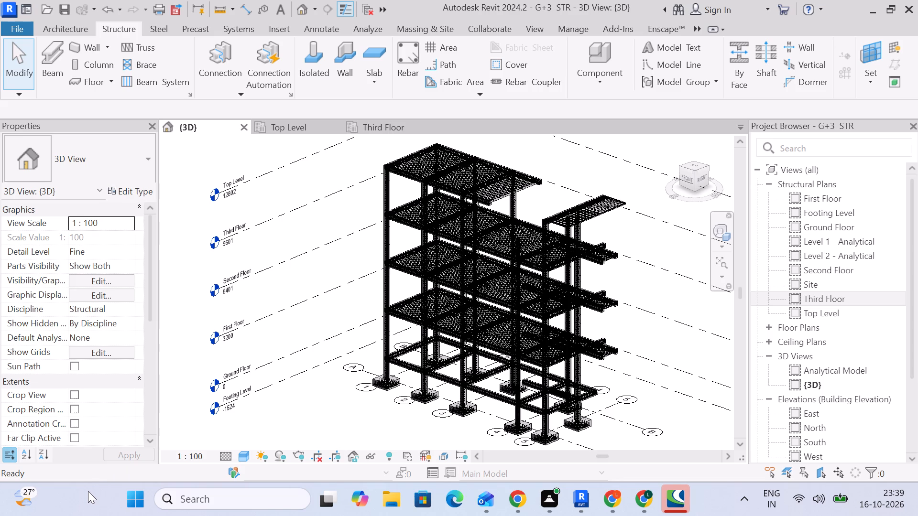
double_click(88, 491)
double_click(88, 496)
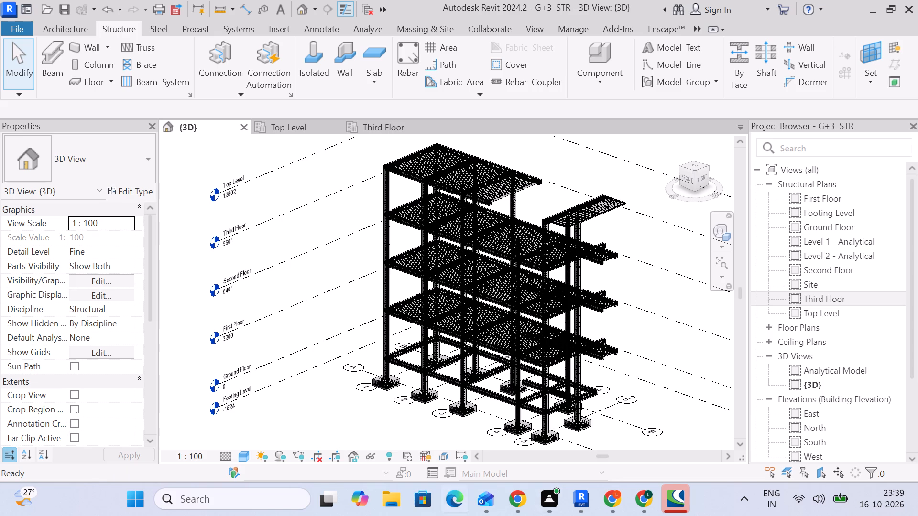
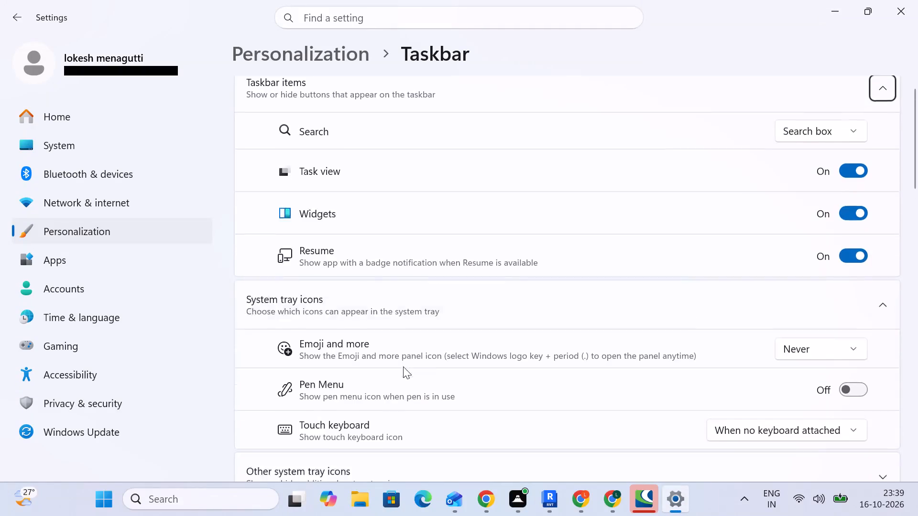
Enable automatic hiding of the taskbar in the Taskbar behaviors settings.
scroll(314, 400, down, 3)
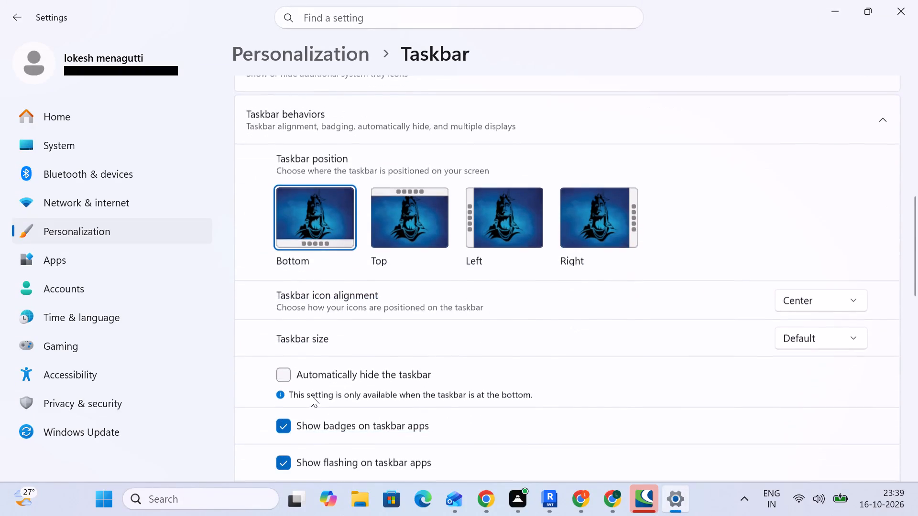
click(283, 379)
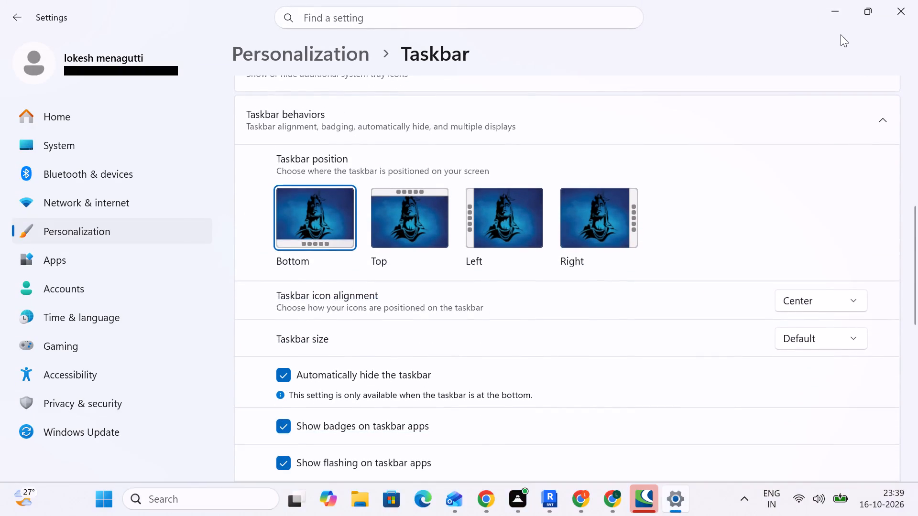
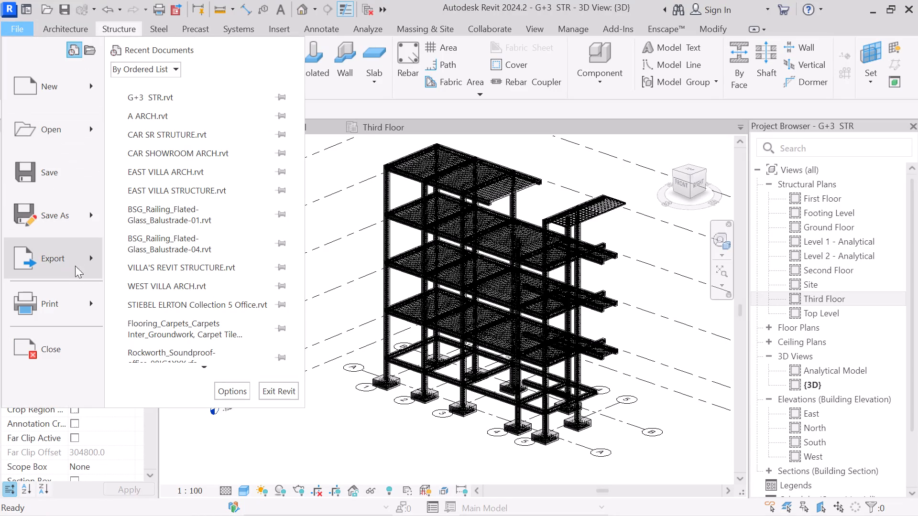
In Revit, start a PDF export of the 3D view and set its save location to loki\PROJECTS\intern\REVIT P in the user folder.
click(81, 260)
click(159, 132)
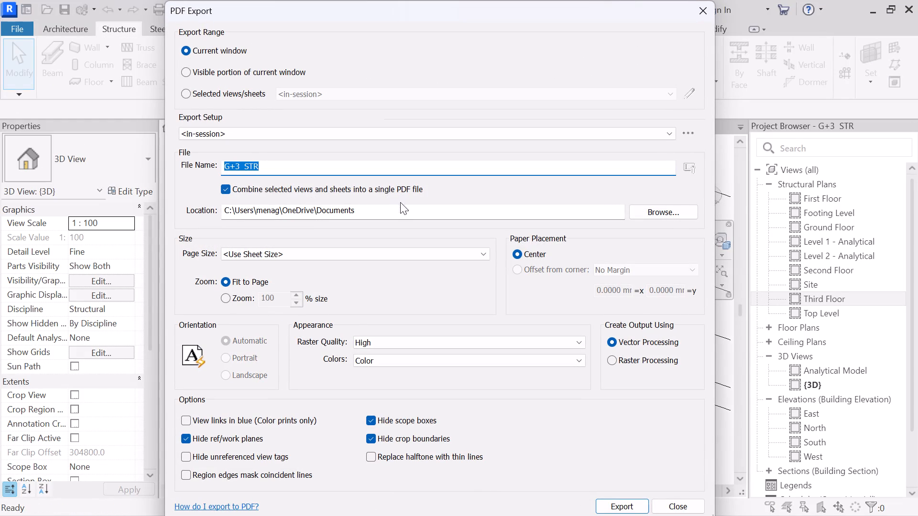
click(681, 204)
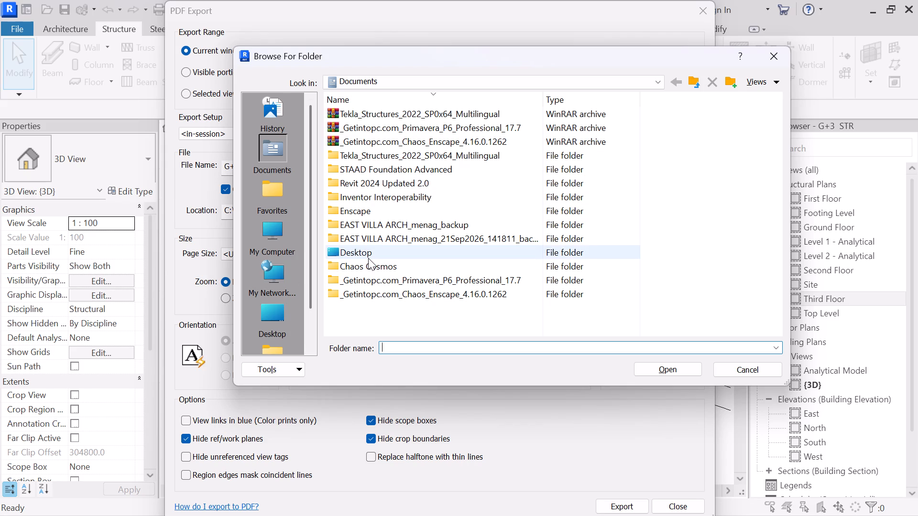
scroll(267, 275, down, 4)
double_click(267, 275)
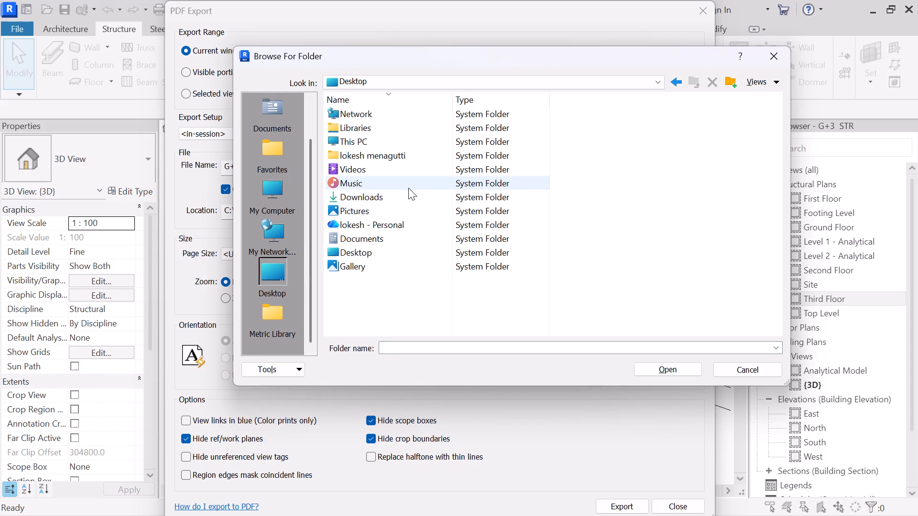
double_click(377, 151)
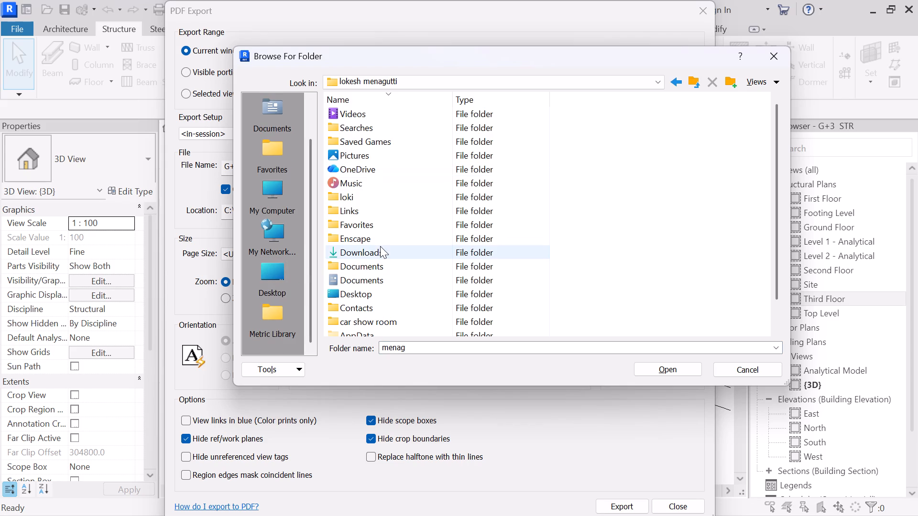
double_click(378, 203)
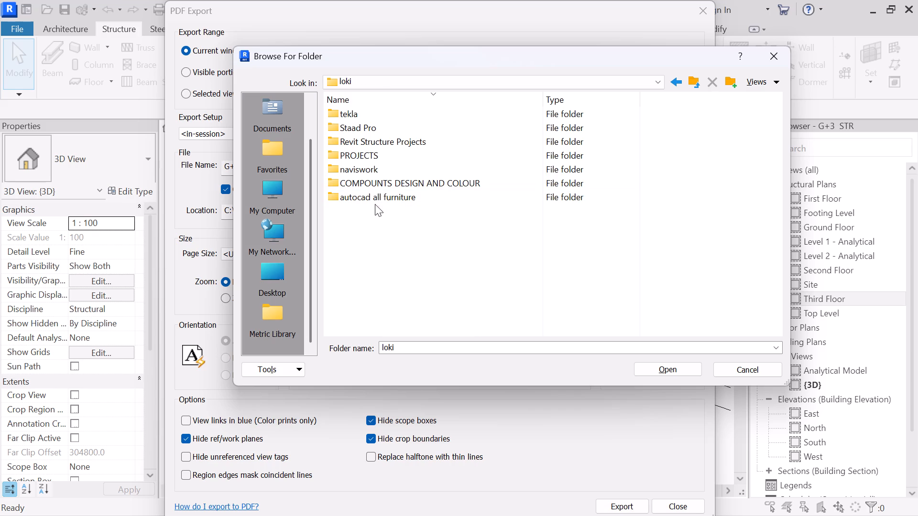
double_click(393, 160)
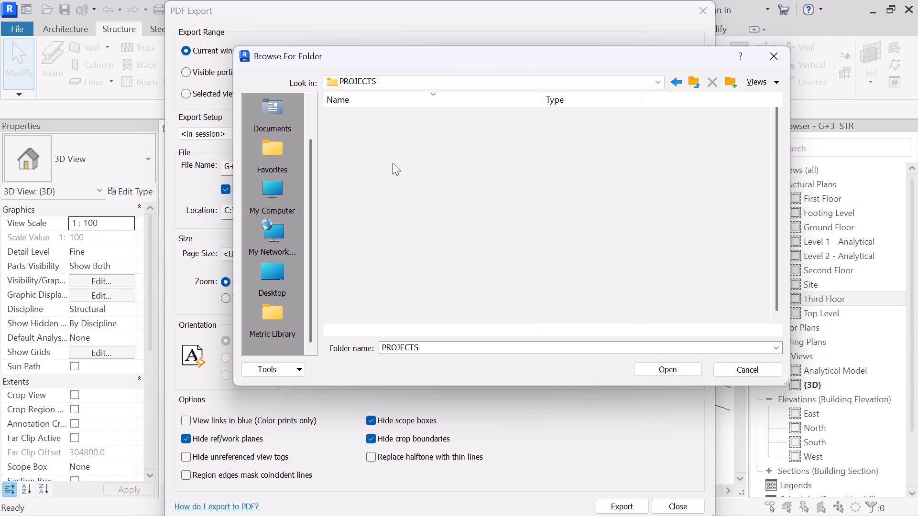
double_click(389, 131)
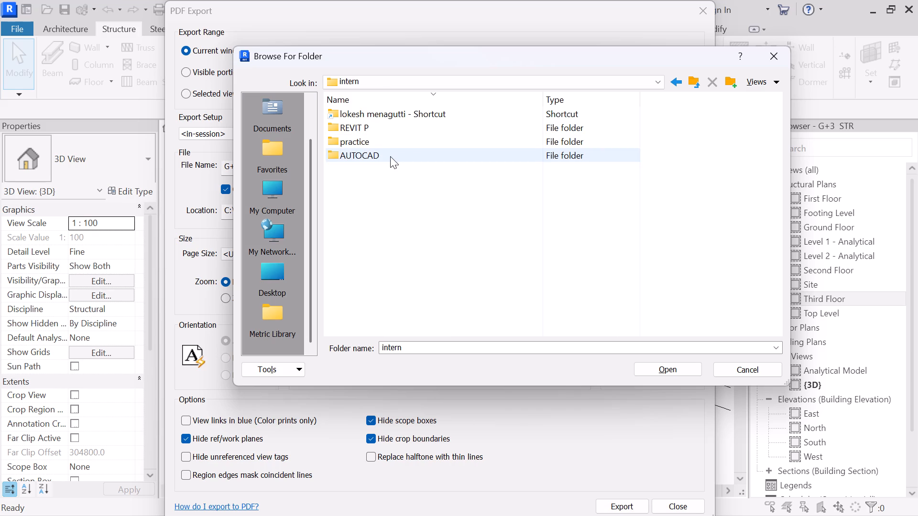
double_click(395, 132)
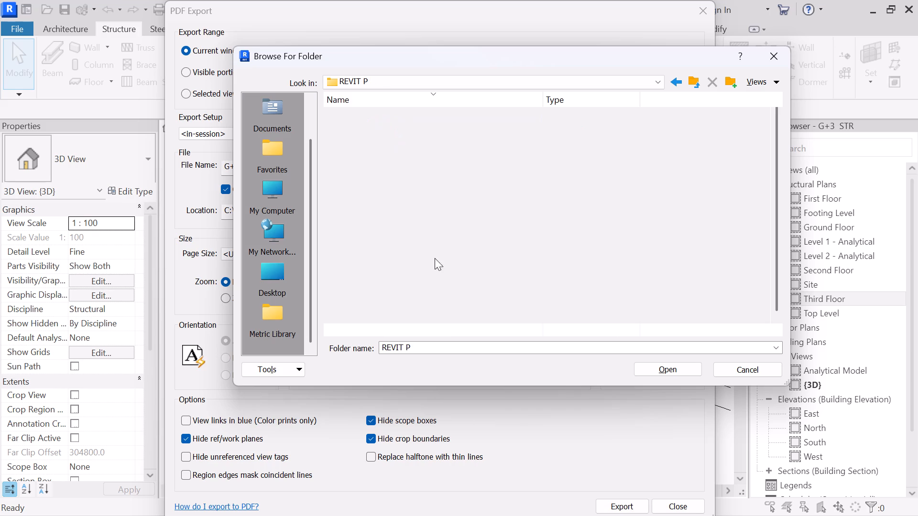
click(646, 365)
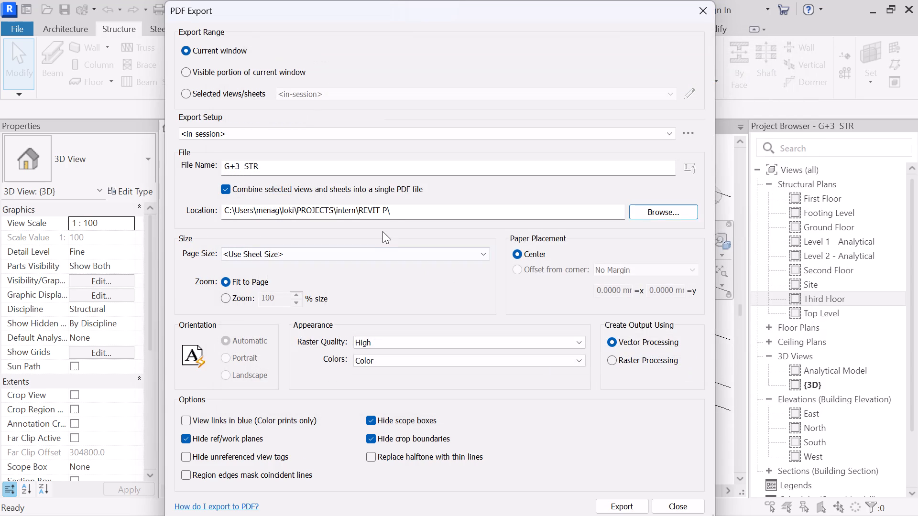
Name the PDF file "G+3 STR 17" and export the current window with the remaining settings as they are.
click(378, 165)
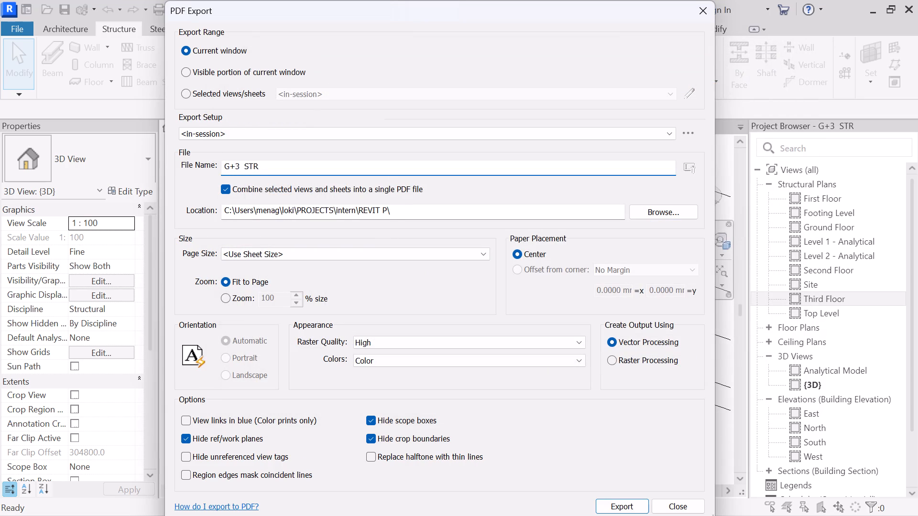
key(space)
key(1)
key(6)
key(BackSpace)
key(7)
click(618, 507)
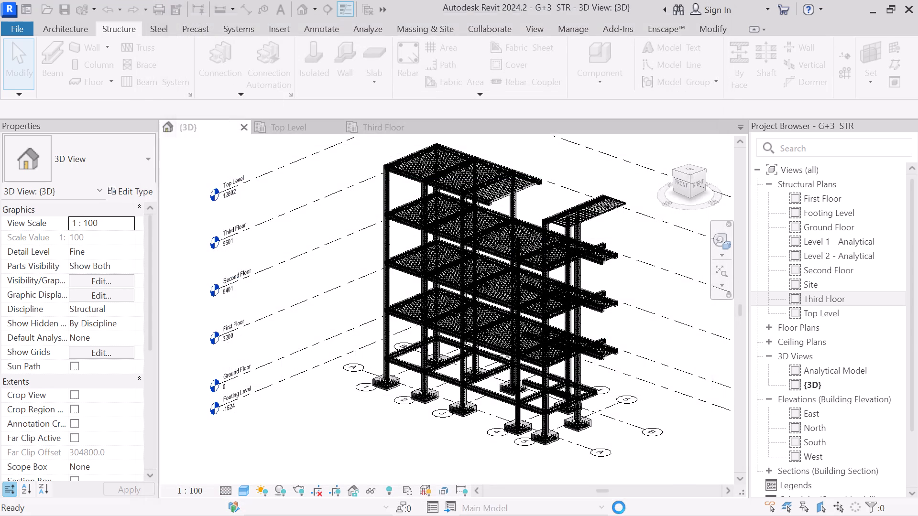
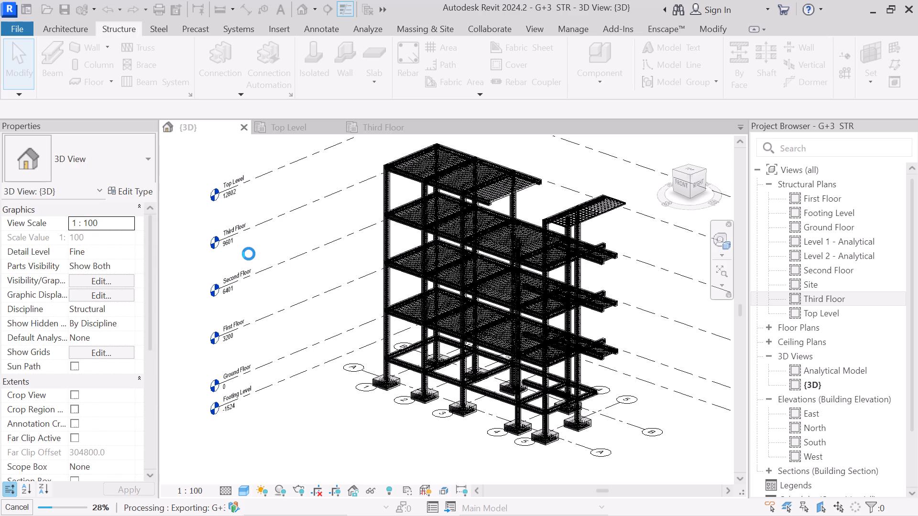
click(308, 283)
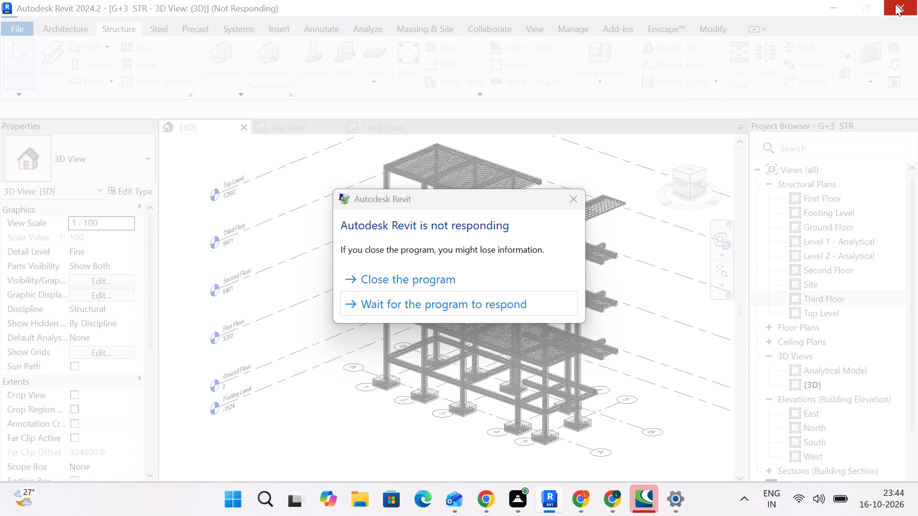
Force the unresponsive Revit session to close, cancel the problem report to Microsoft and dismiss its dialog.
click(481, 271)
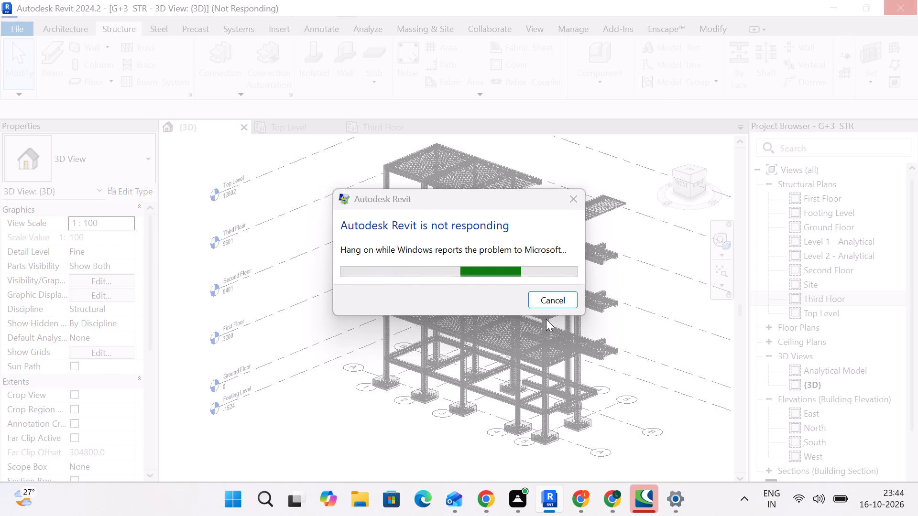
click(553, 294)
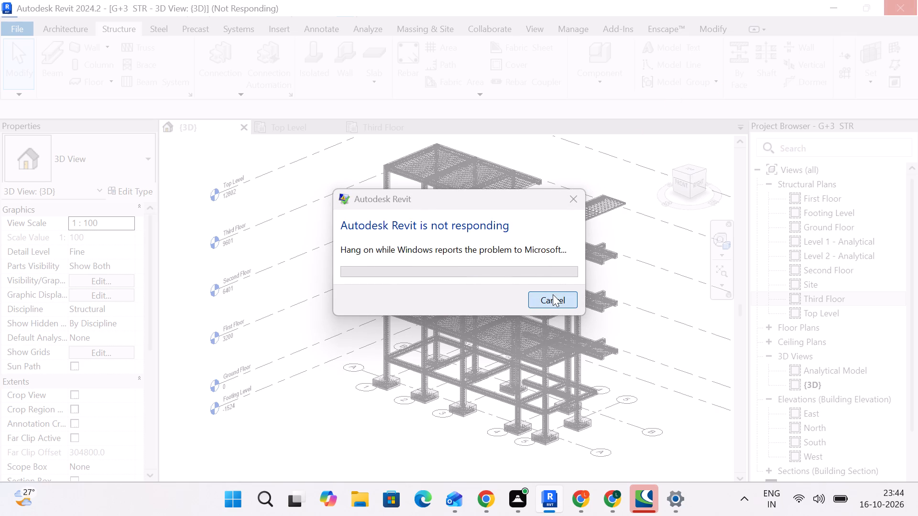
click(570, 200)
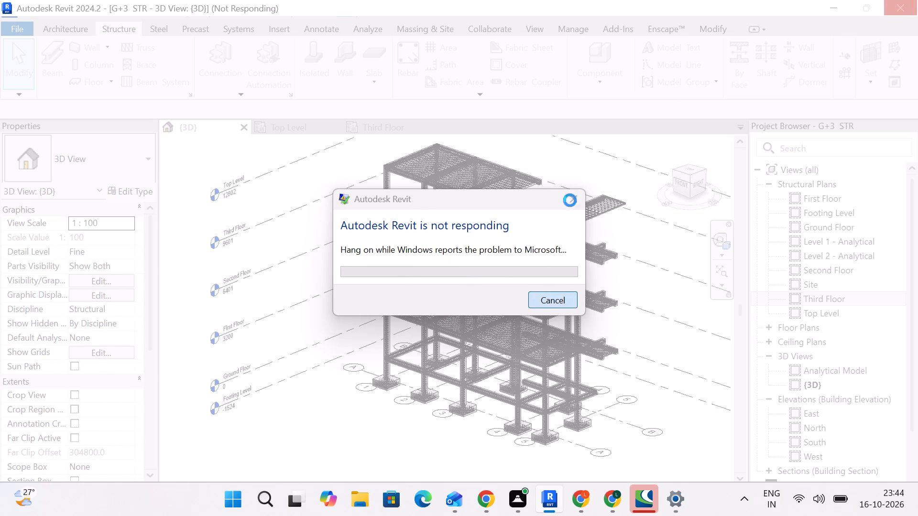